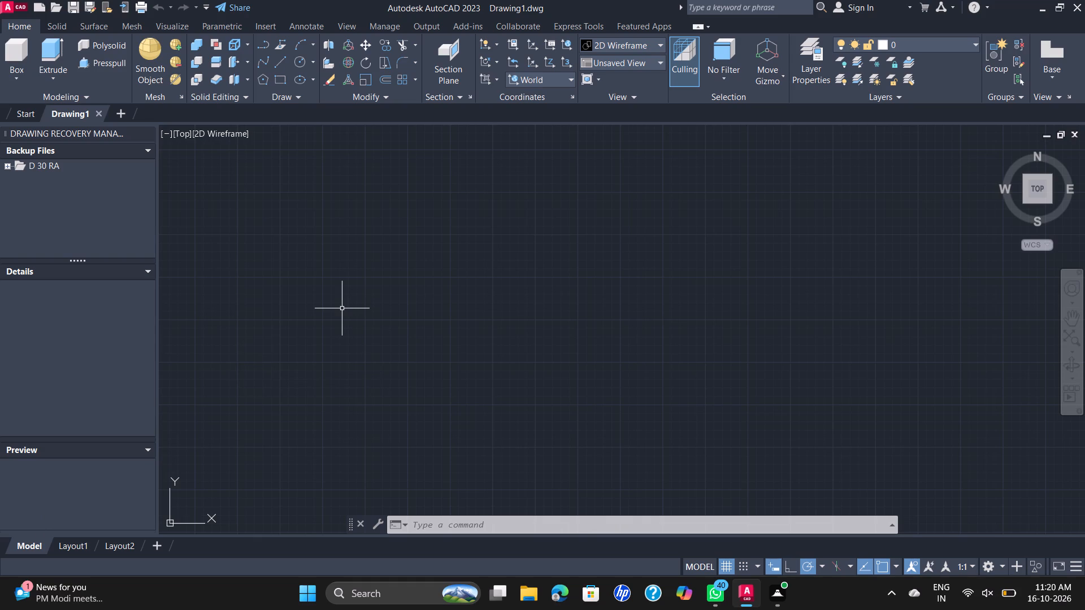
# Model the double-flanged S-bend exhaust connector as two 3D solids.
# Set the drawing units' length precision to two decimal places (0.00).
pyautogui.write('UN')
pyautogui.press('Return')
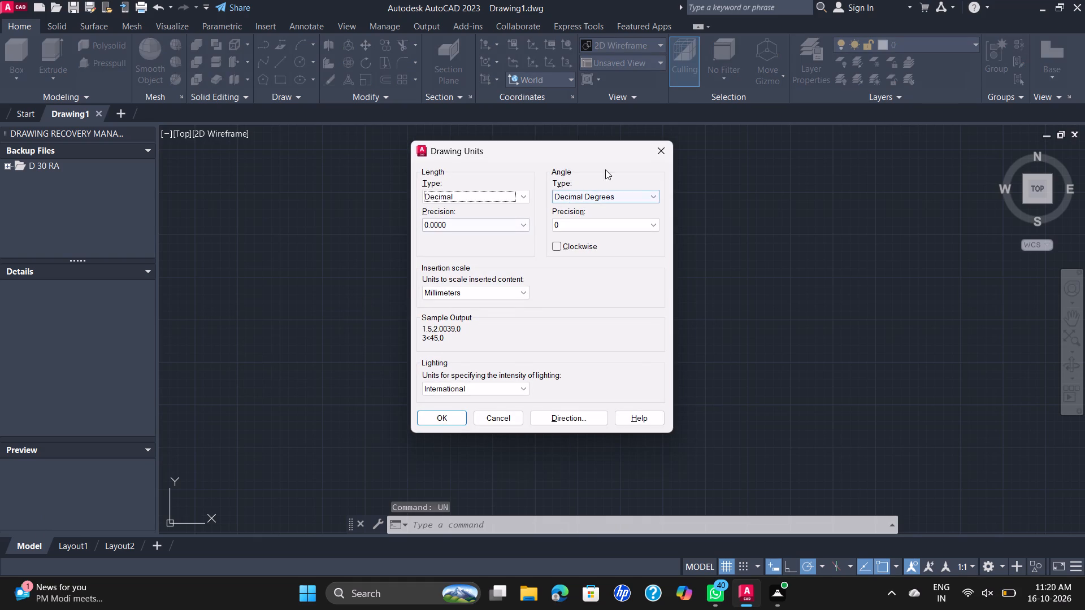
pyautogui.click(526, 225)
pyautogui.click(505, 258)
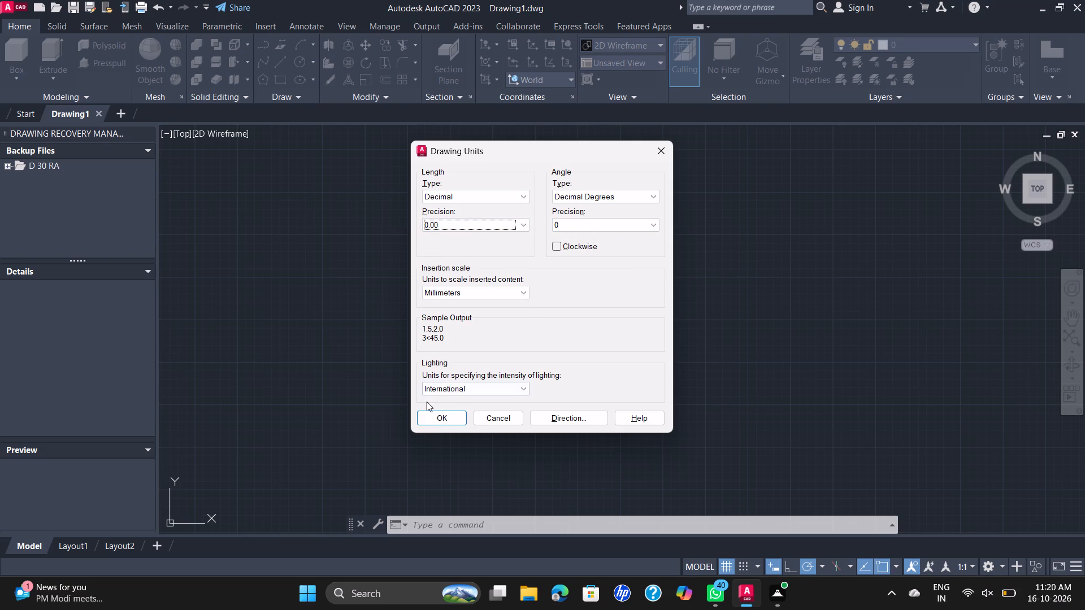
pyautogui.click(442, 419)
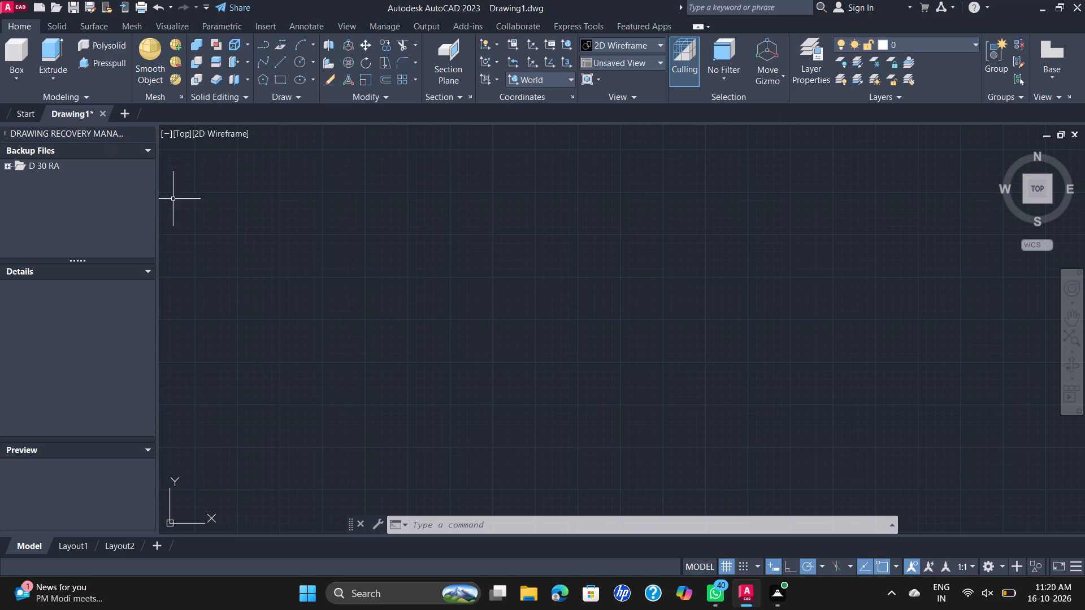
# Set the model space limits from 0,0 to 250,250.
pyautogui.click(232, 238)
pyautogui.click(229, 236)
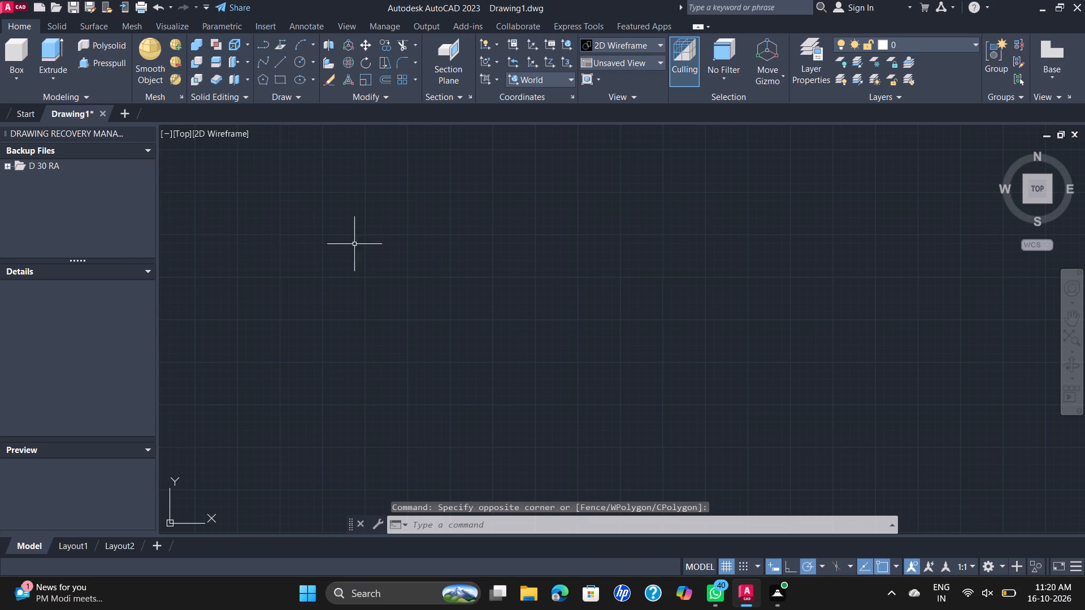
pyautogui.write('LI')
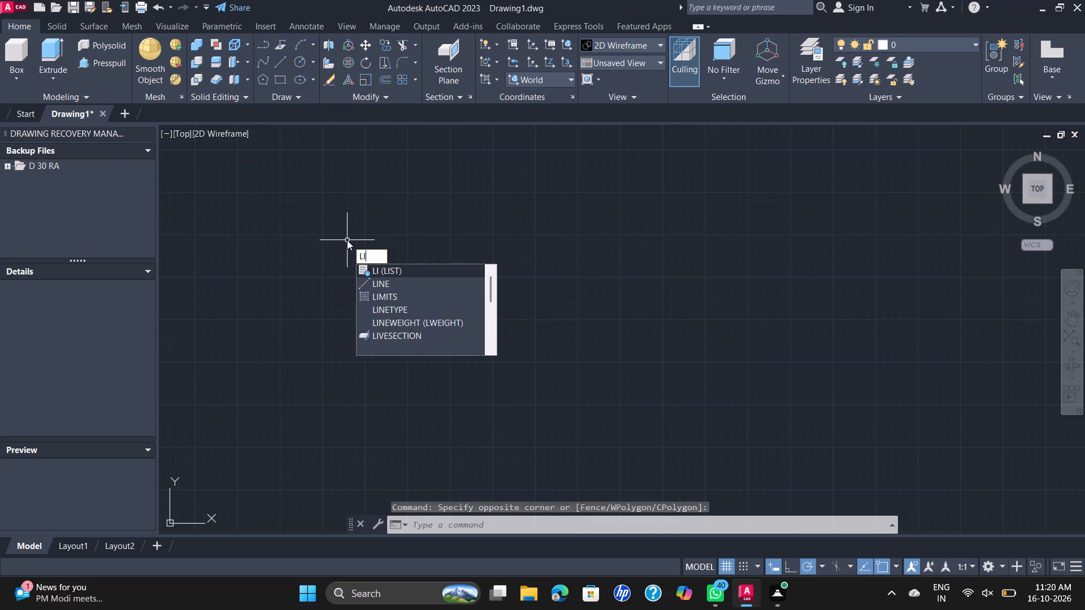
pyautogui.press('m')
pyautogui.press('Return')
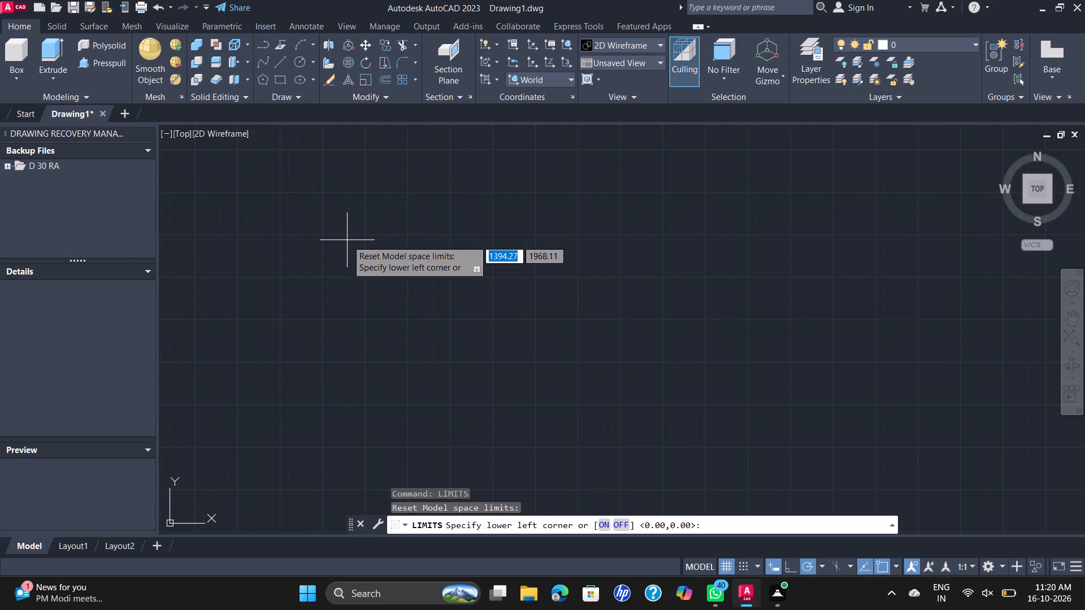
pyautogui.write('0,0')
pyautogui.press('Return')
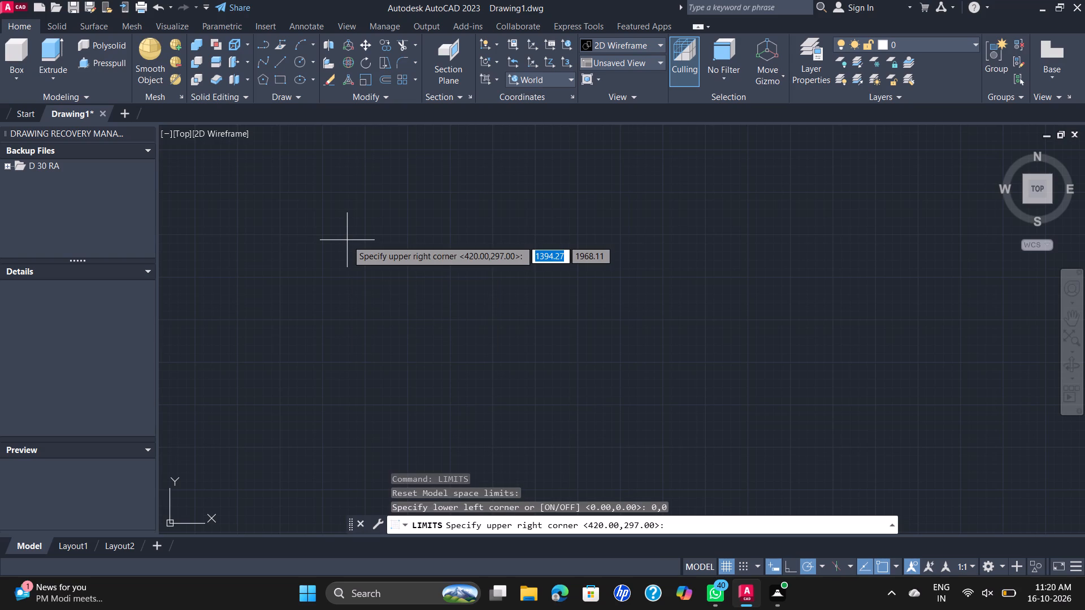
pyautogui.write('250')
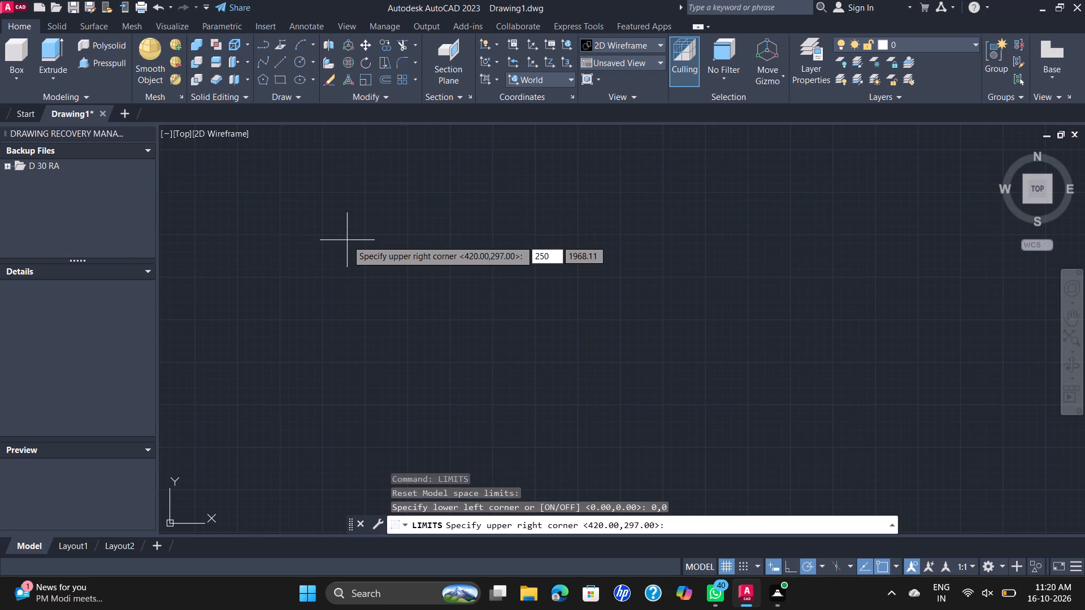
pyautogui.write(',250')
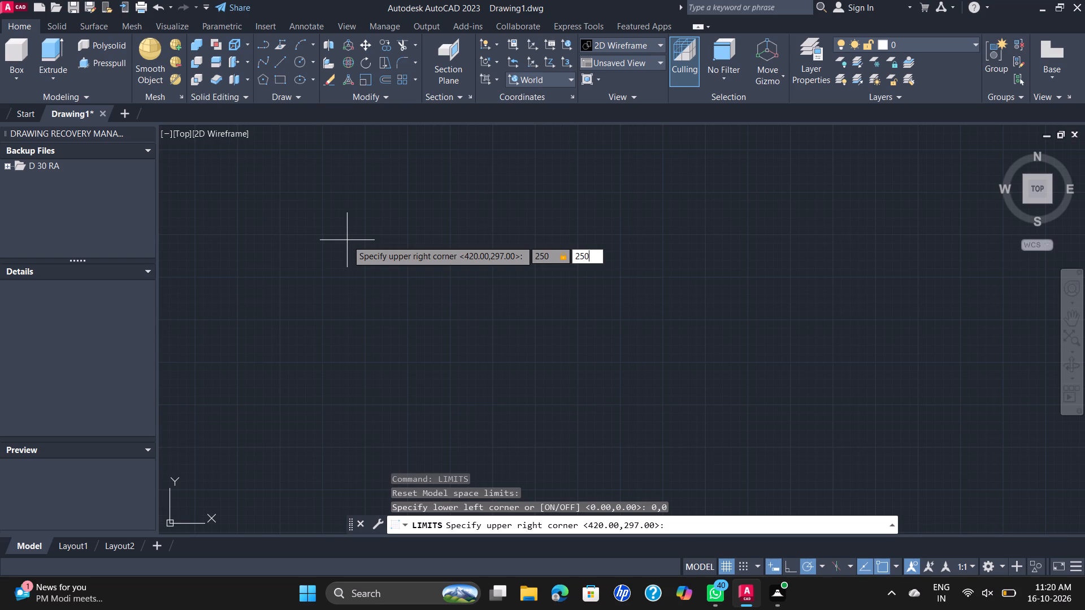
pyautogui.press('Return')
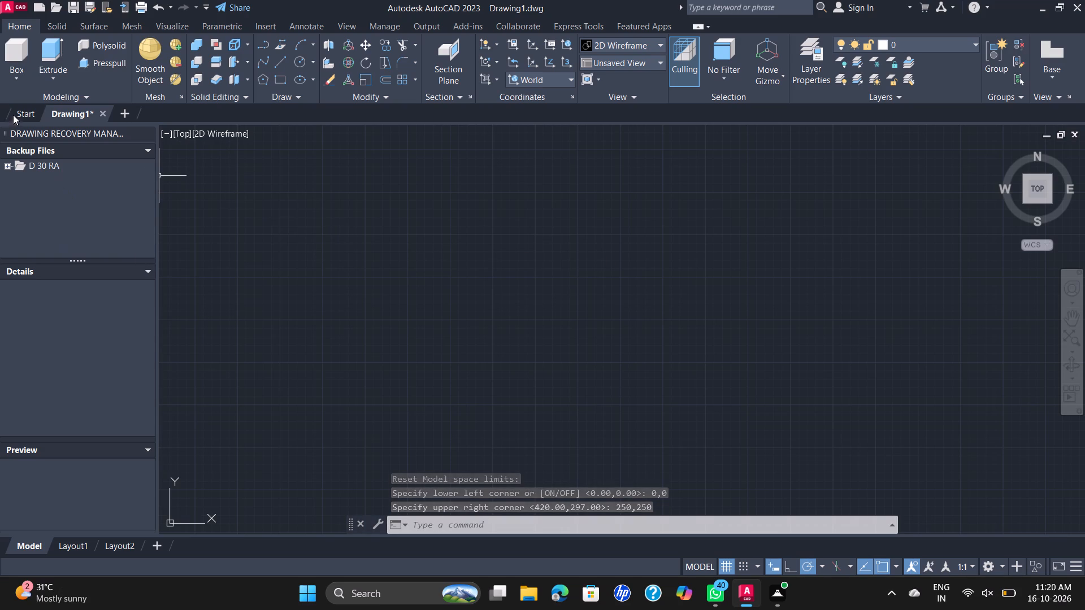
# Close the Drawing Recovery Manager to free up the drawing area.
pyautogui.click(148, 133)
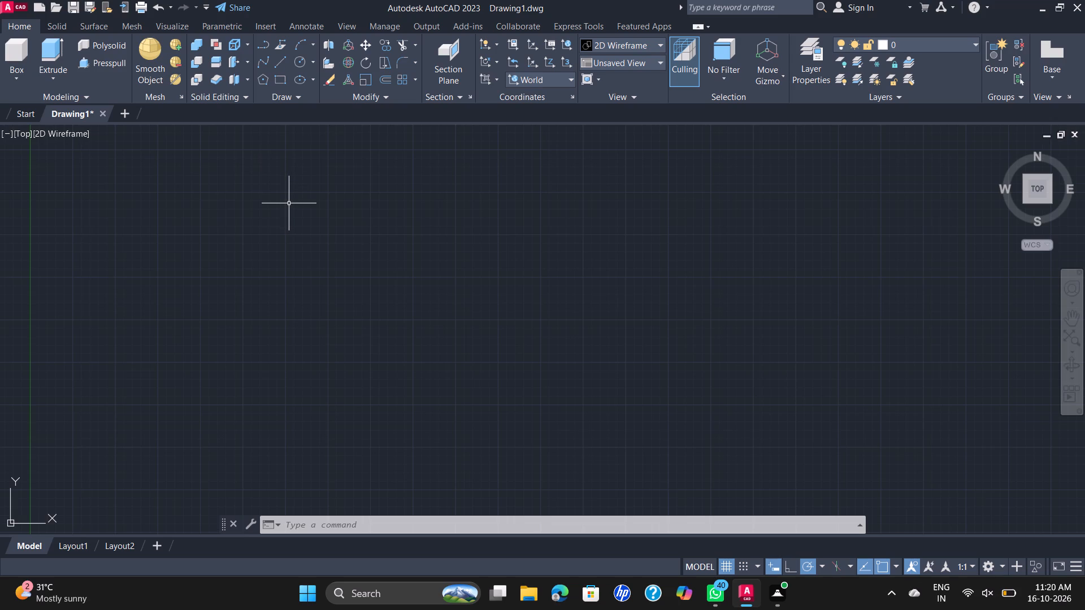
# Turn on log file recording with LOGFILEON.
pyautogui.write('LO')
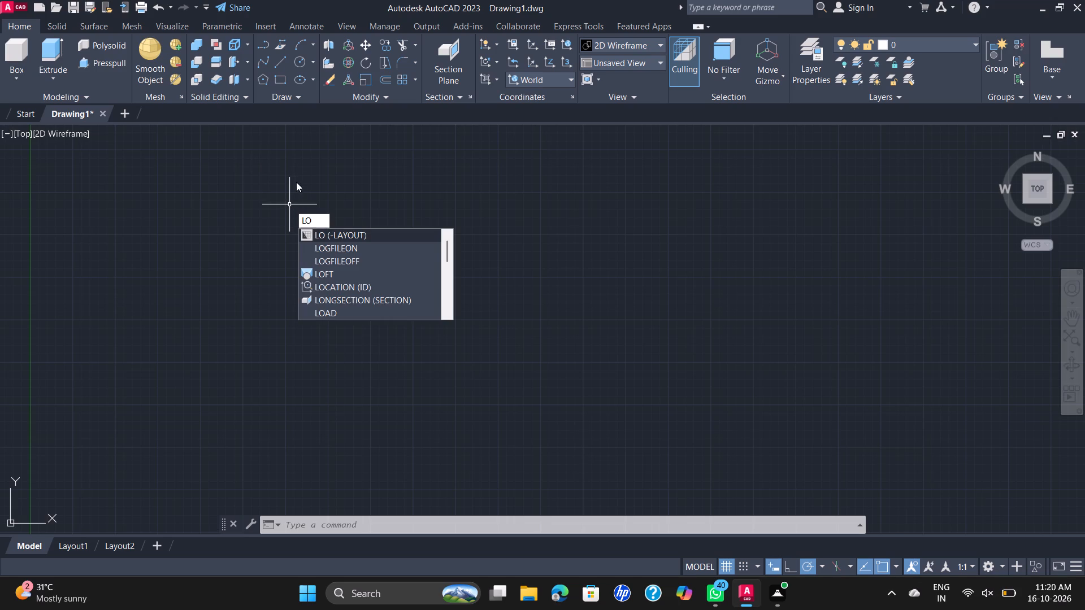
pyautogui.click(343, 249)
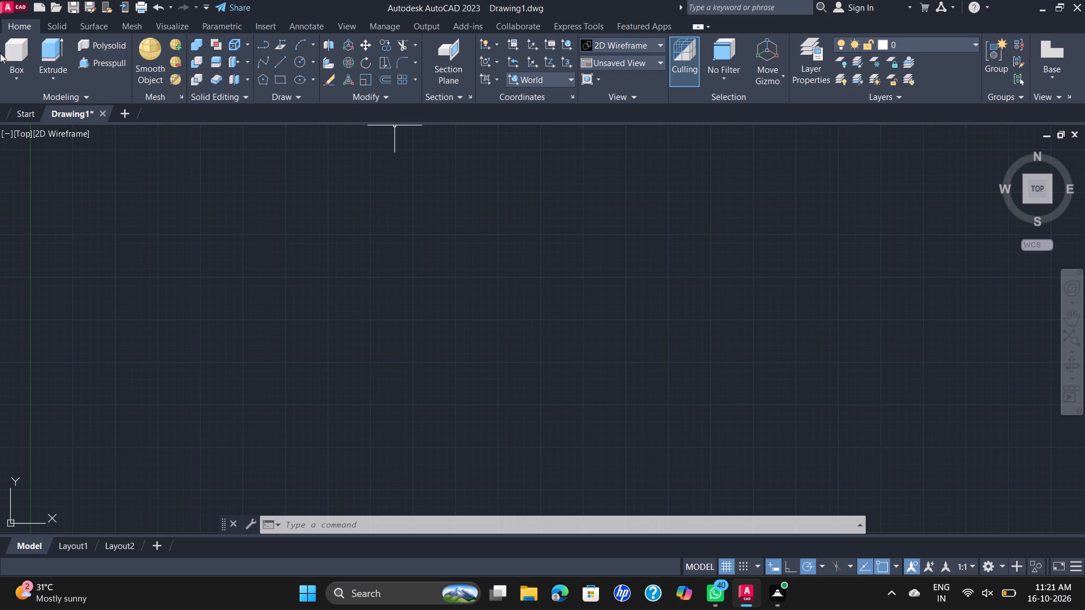
# Switch the model view from Top to SE Isometric.
pyautogui.click(46, 139)
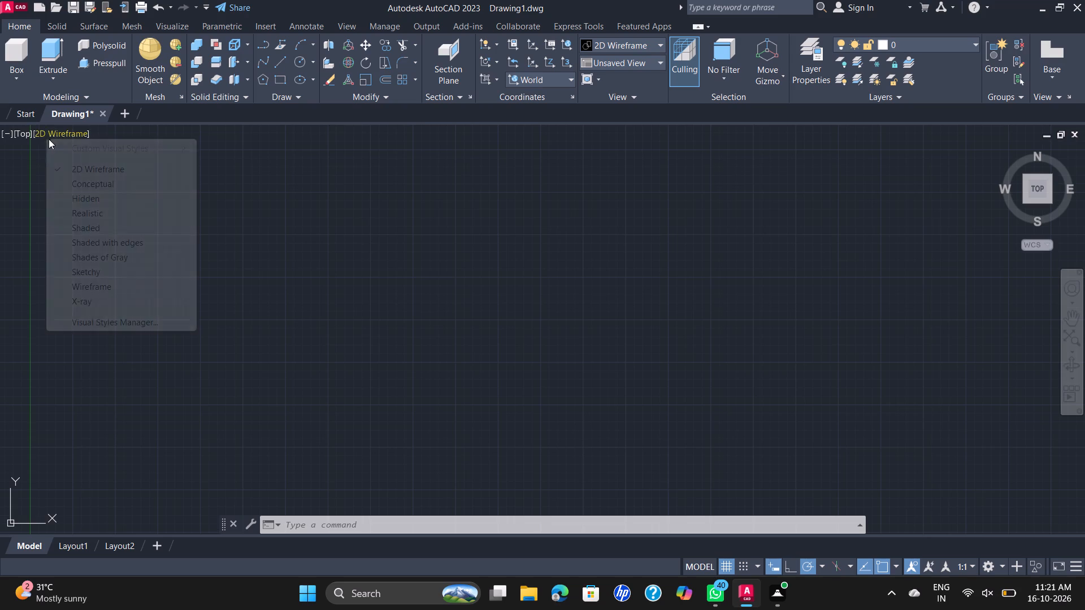
pyautogui.click(61, 129)
pyautogui.click(24, 133)
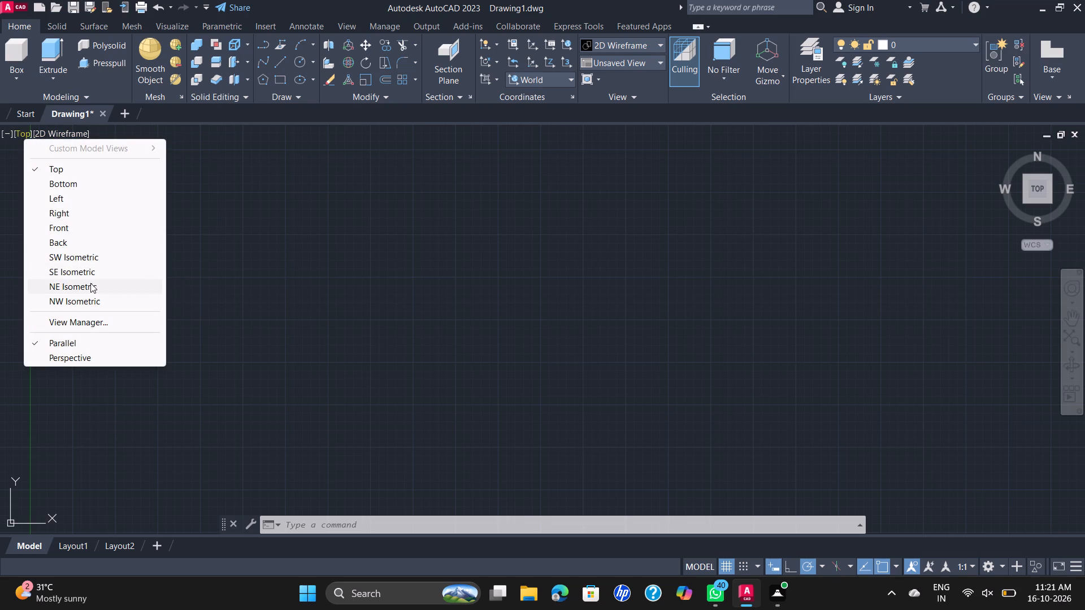
pyautogui.click(100, 271)
# Draw a rectangle on the XY plane away from the origin, placing its opposite corner 200 mm from the first.
pyautogui.scroll(-1, 491, 247)
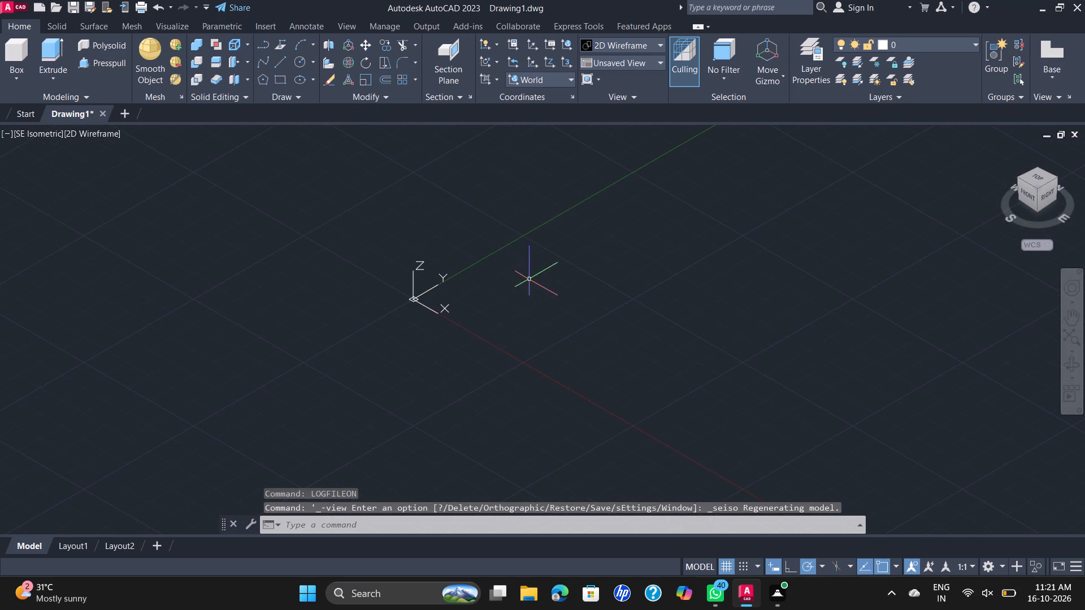
pyautogui.moveTo(531, 273); pyautogui.dragTo(262, 290, button='middle')
pyautogui.scroll(1, 270, 290)
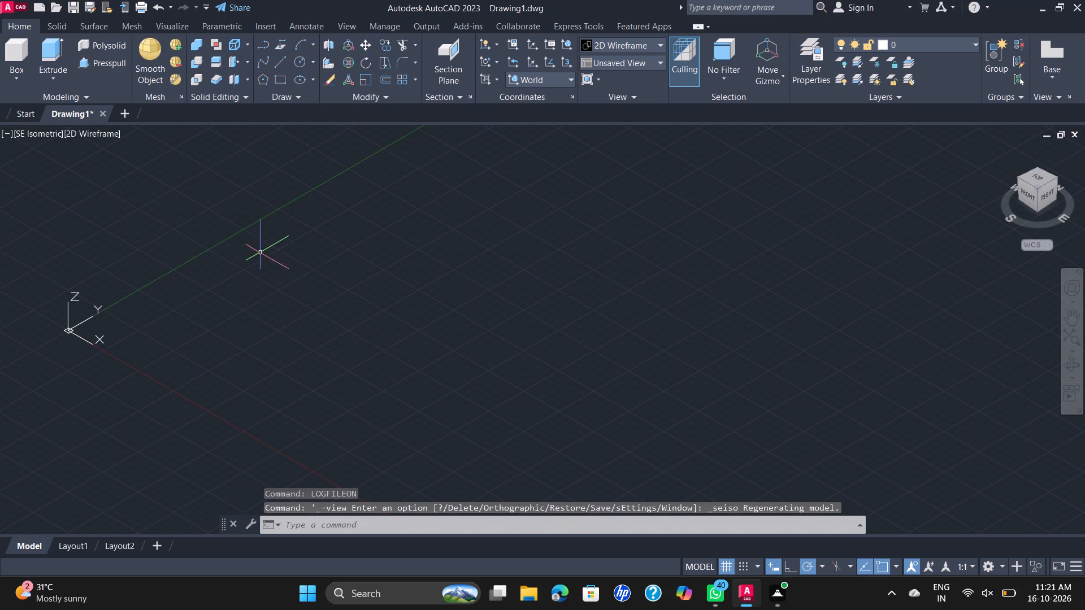
pyautogui.click(287, 85)
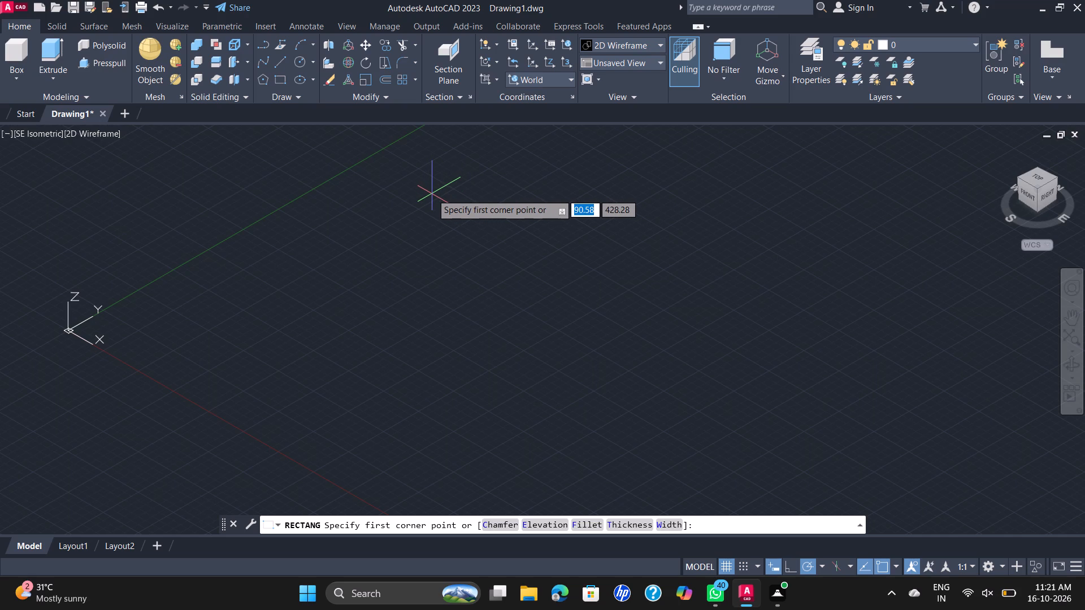
pyautogui.click(434, 315)
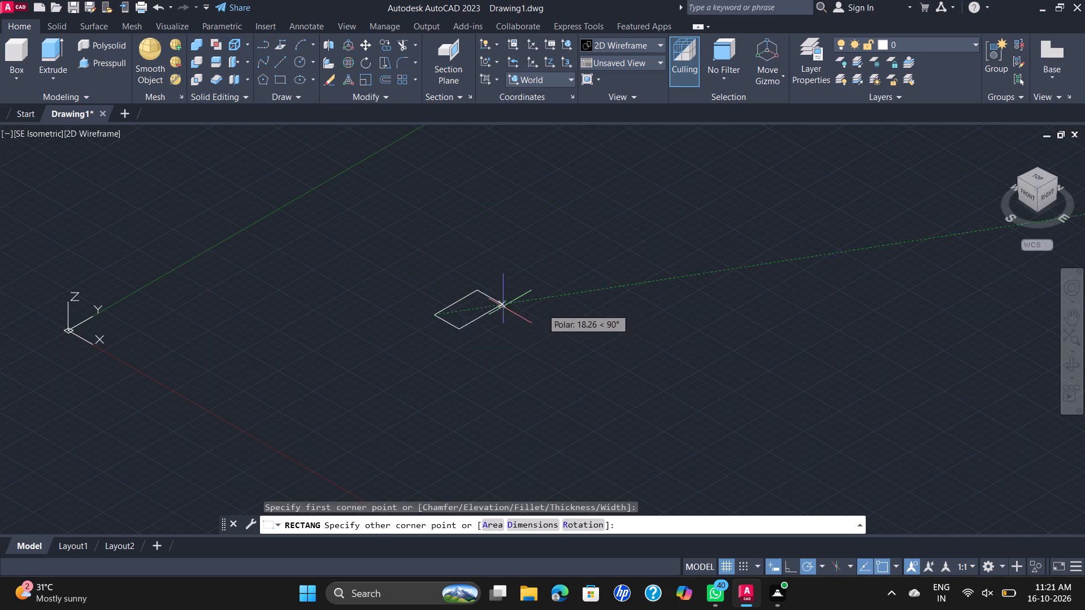
pyautogui.write('200')
pyautogui.press('Return')
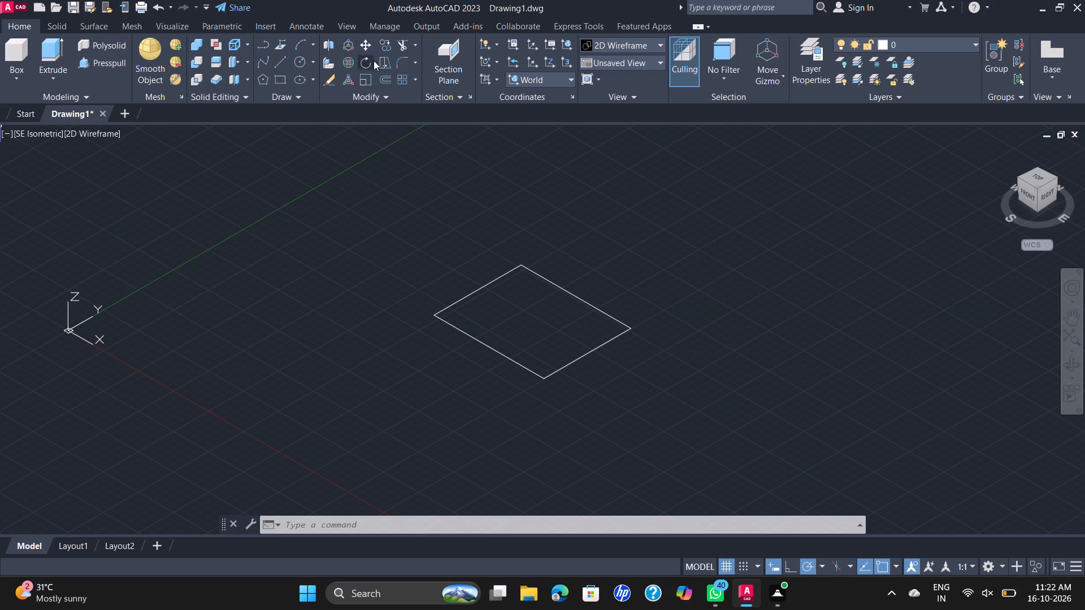
# Fillet the rectangle's corner nearest the origin with a radius of 30 mm.
pyautogui.click(398, 64)
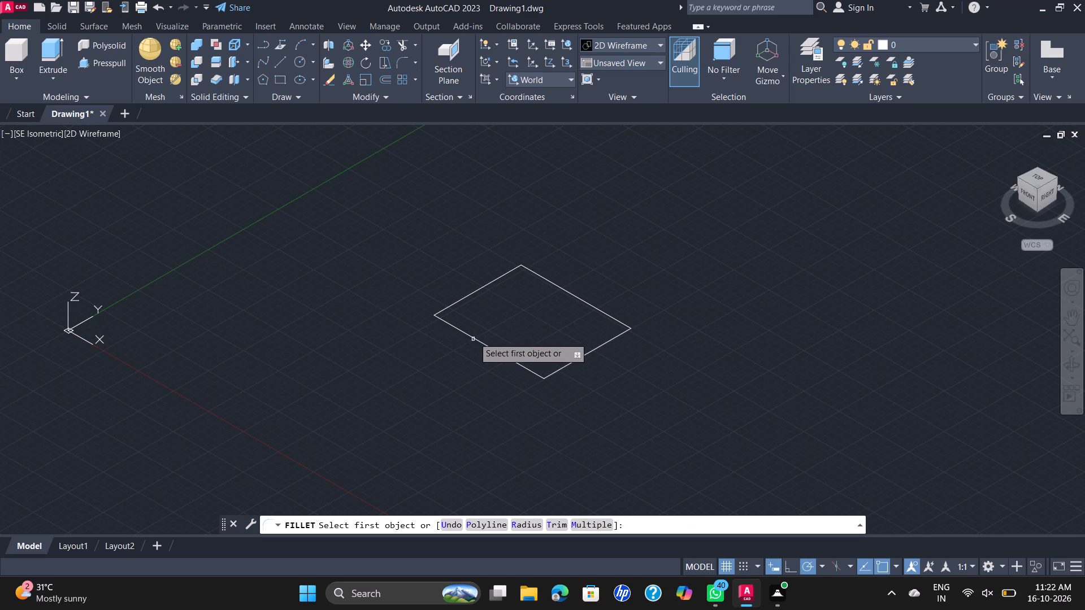
pyautogui.click(476, 338)
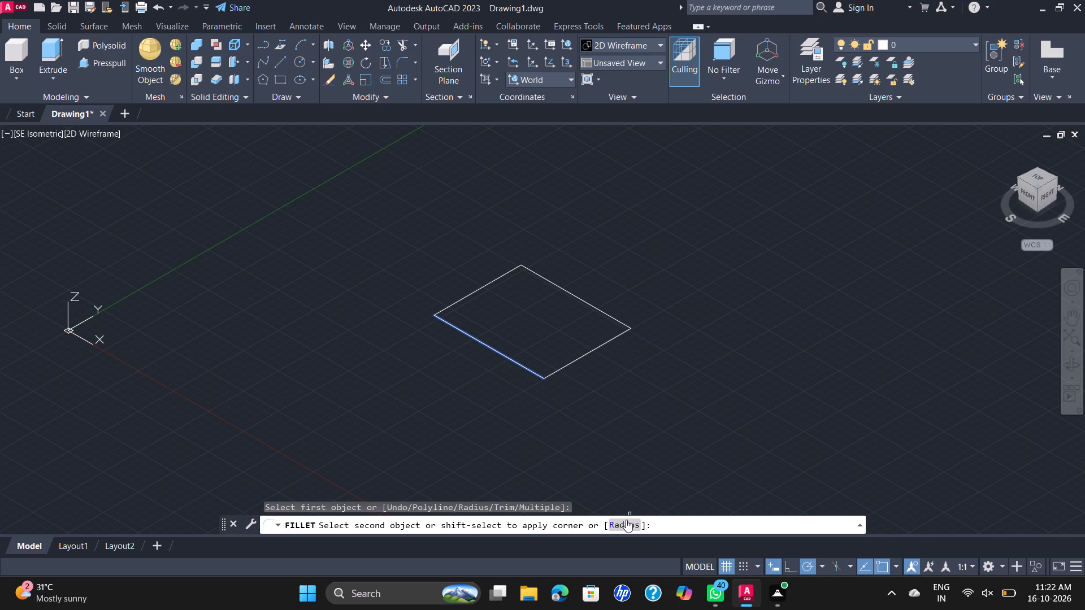
pyautogui.click(626, 520)
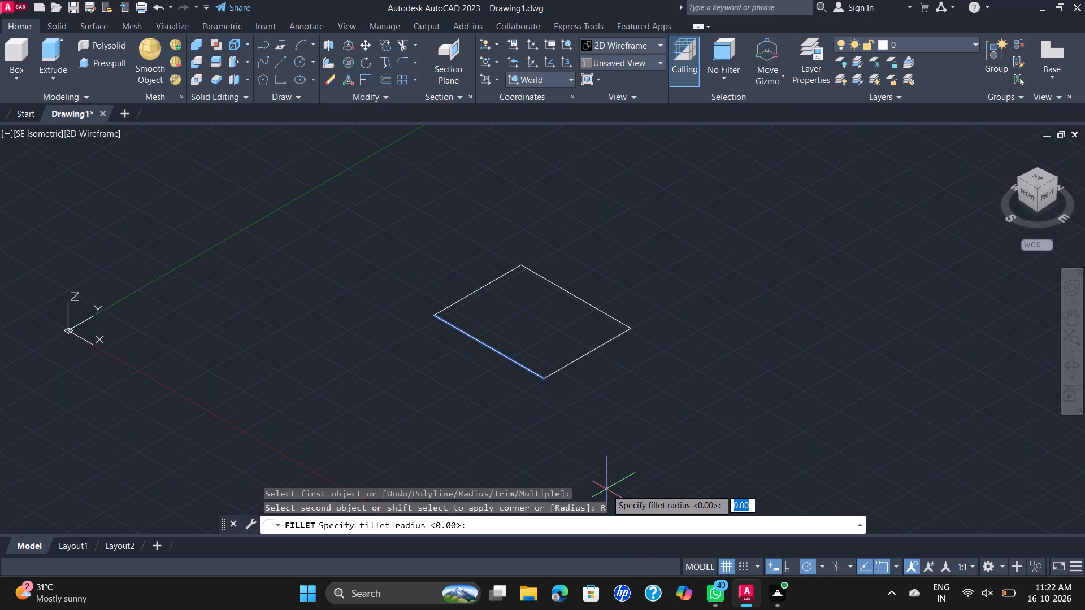
pyautogui.write('30')
pyautogui.press('Return')
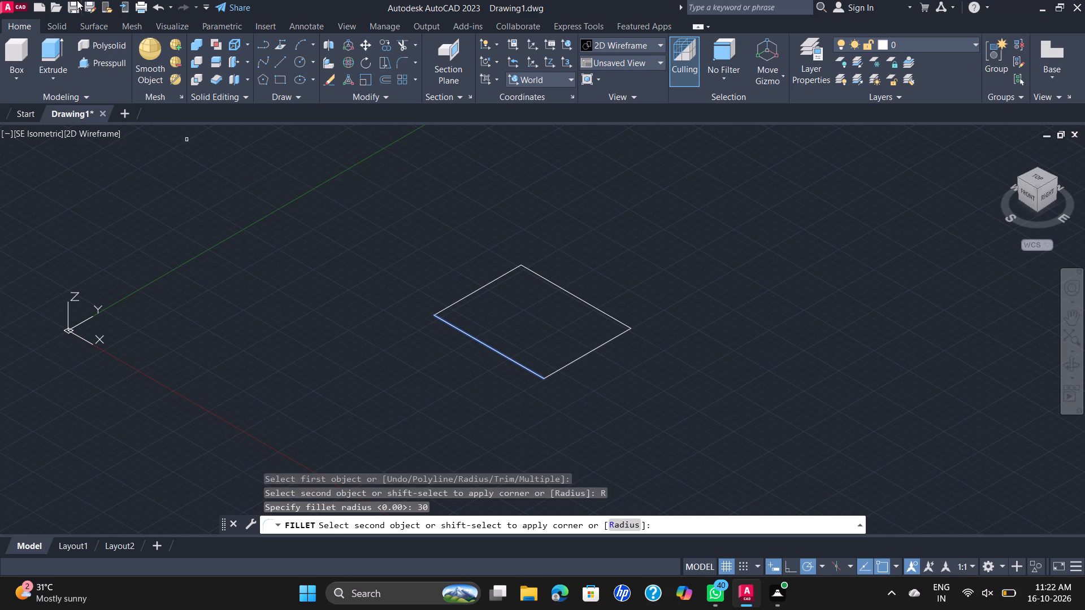
pyautogui.click(444, 309)
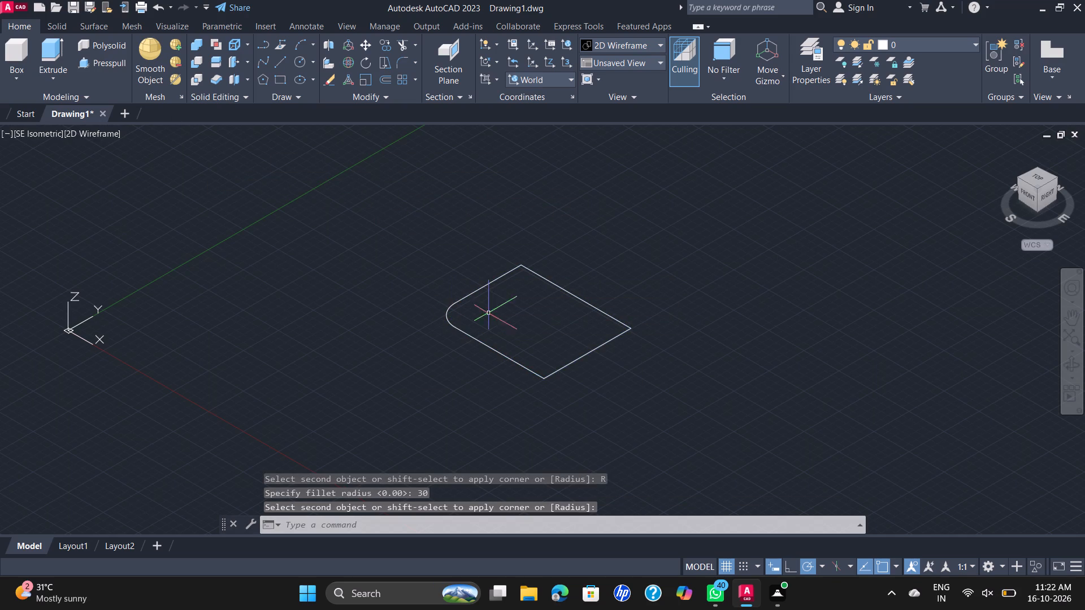
# Fillet the rectangle's three remaining sharp corners with the same 30 mm radius.
pyautogui.press('space')
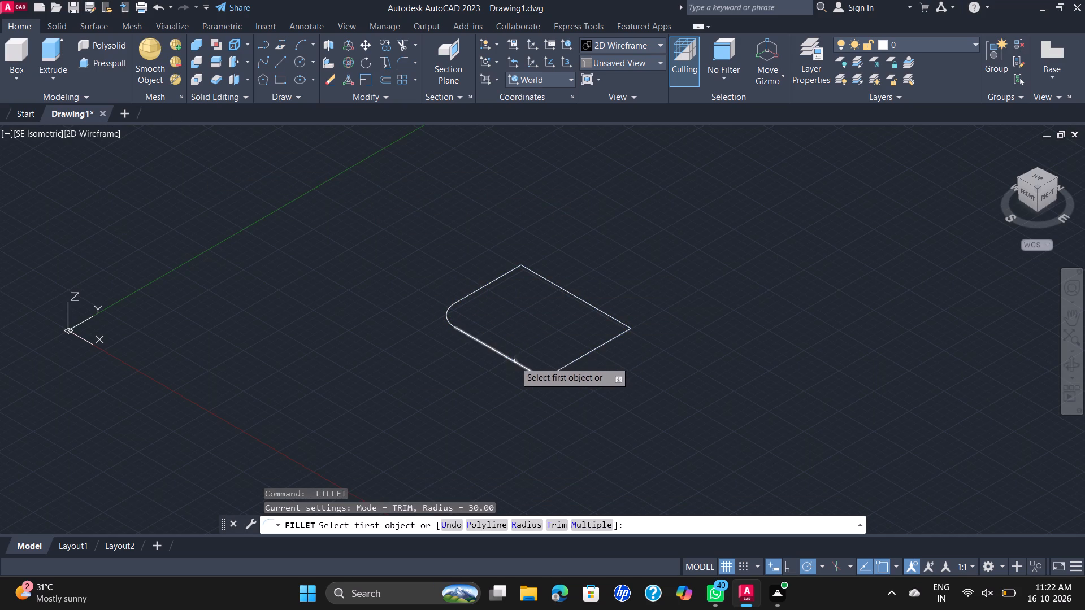
pyautogui.click(519, 363)
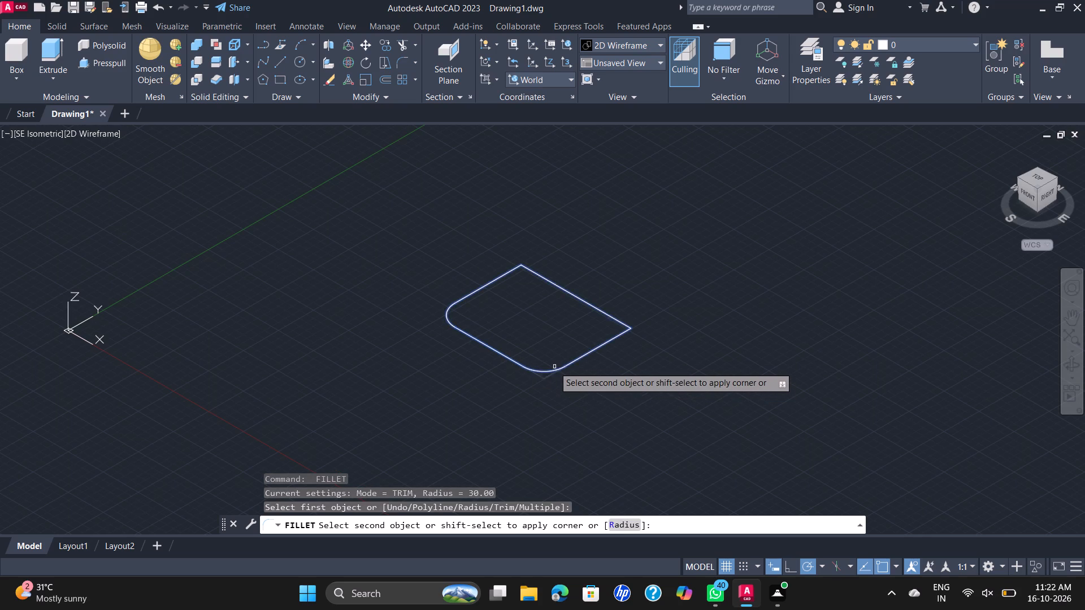
pyautogui.click(555, 369)
pyautogui.press('space')
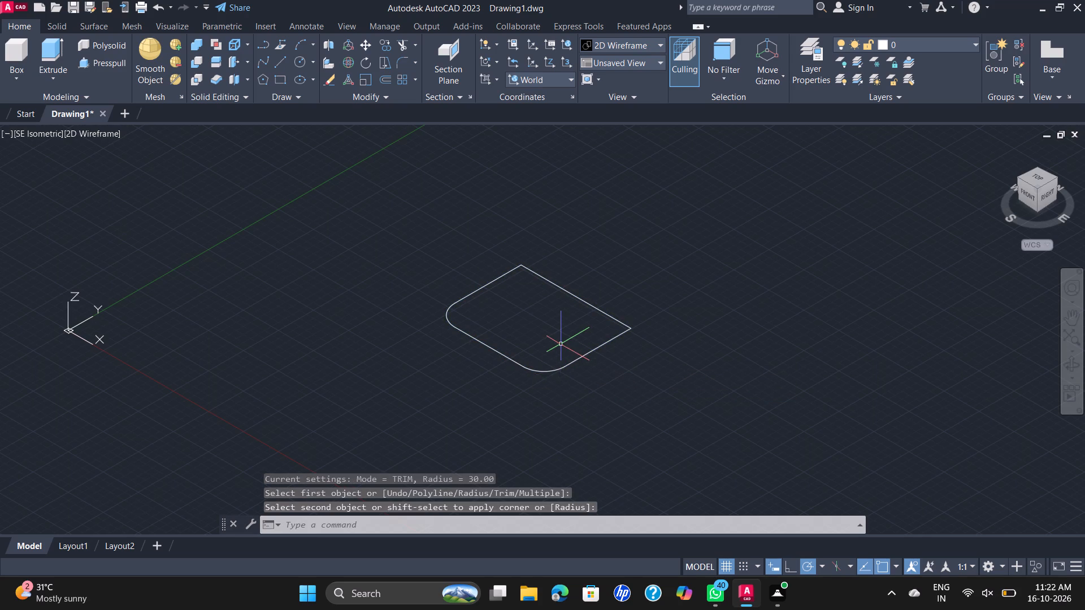
pyautogui.click(620, 322)
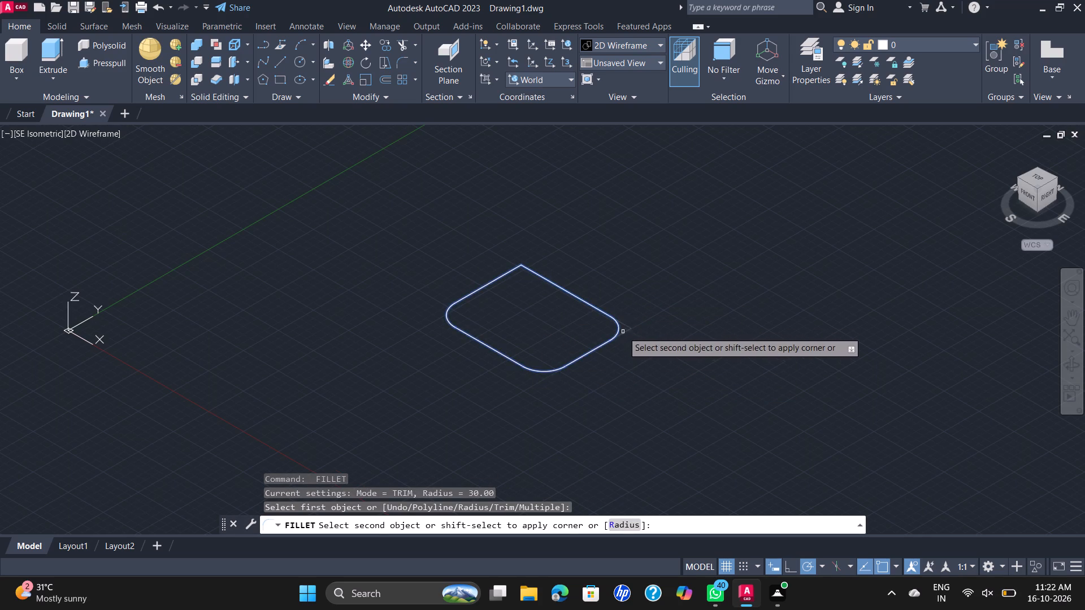
pyautogui.click(623, 332)
pyautogui.press('space')
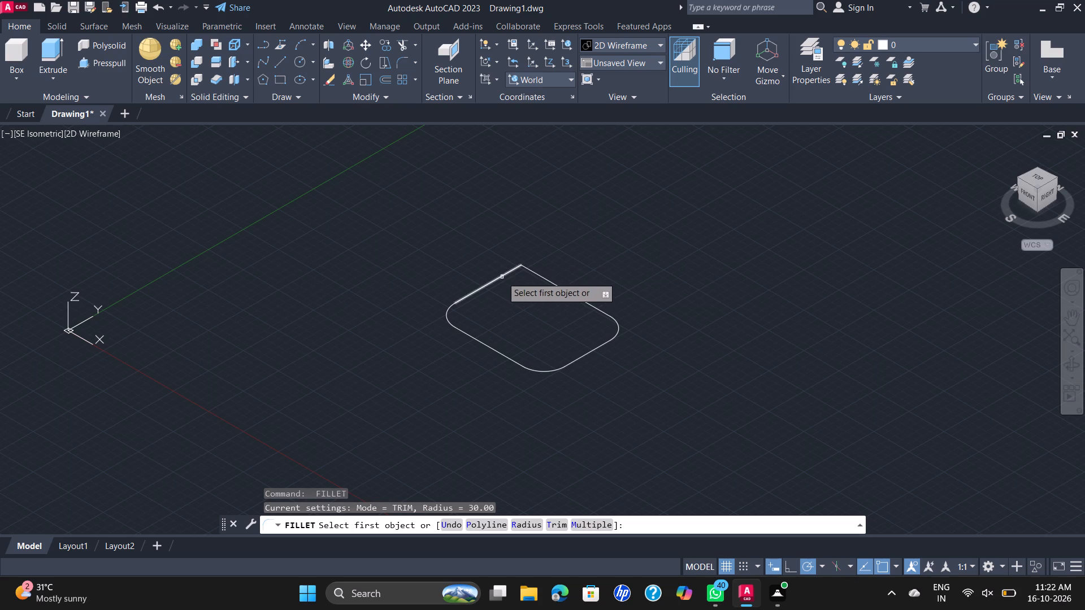
pyautogui.click(502, 276)
pyautogui.click(534, 273)
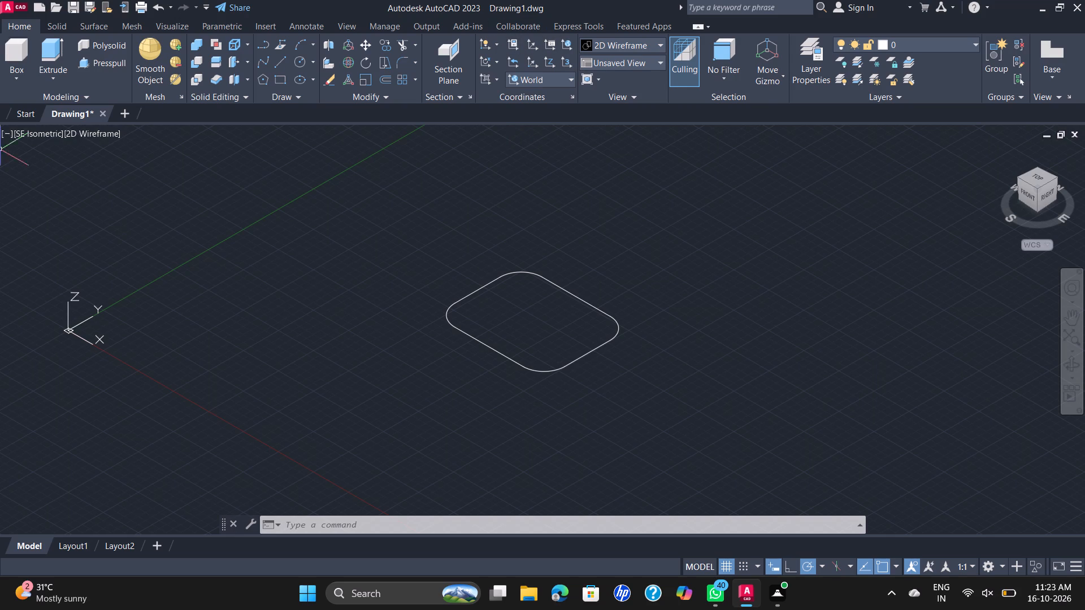
# Presspull the filleted rectangle into a solid plate 22 mm high.
pyautogui.click(101, 68)
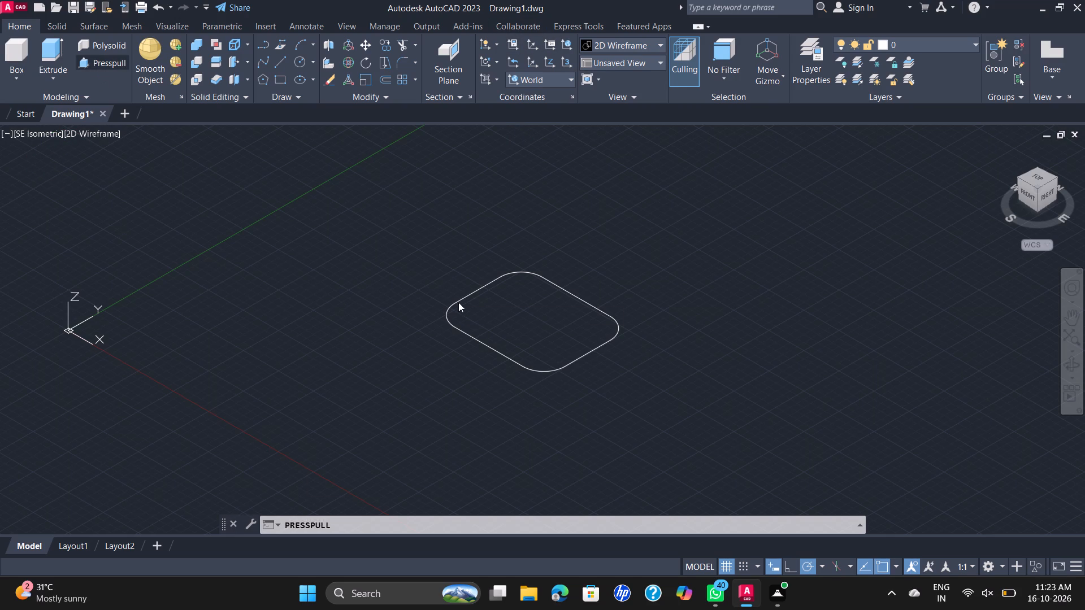
pyautogui.click(463, 302)
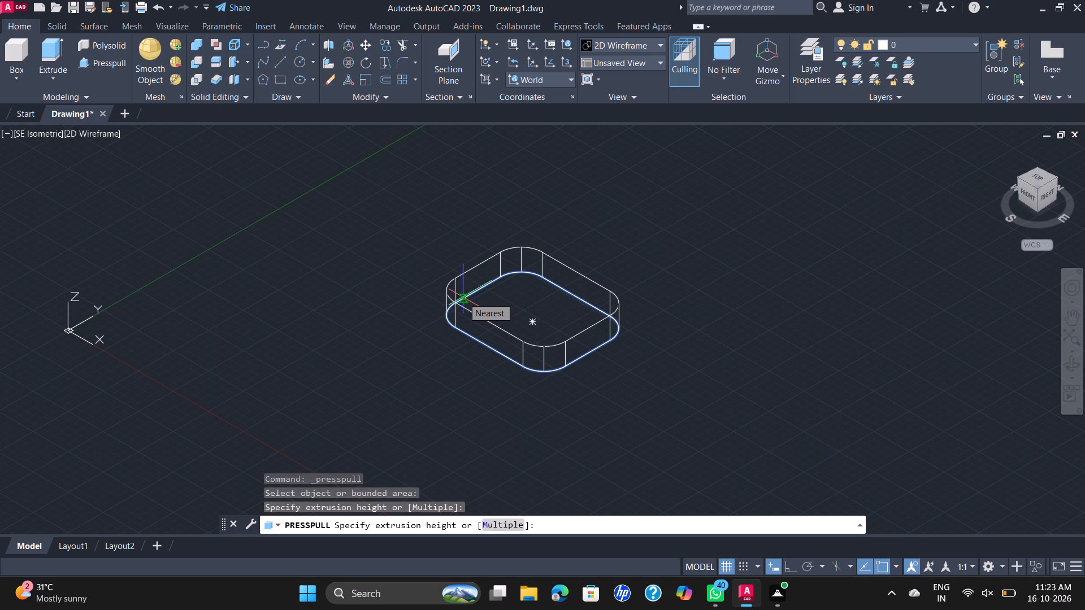
pyautogui.write('22')
pyautogui.press('Return')
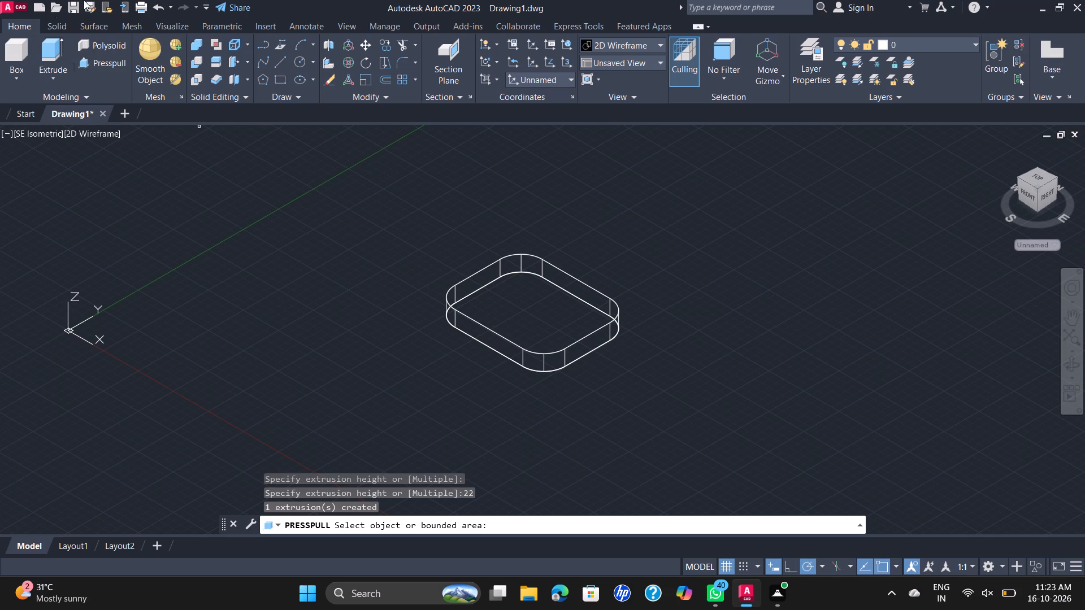
# Draw a 42 mm diameter circle on the plate's top face, concentric with the rounded corner nearest the viewer.
pyautogui.click(298, 64)
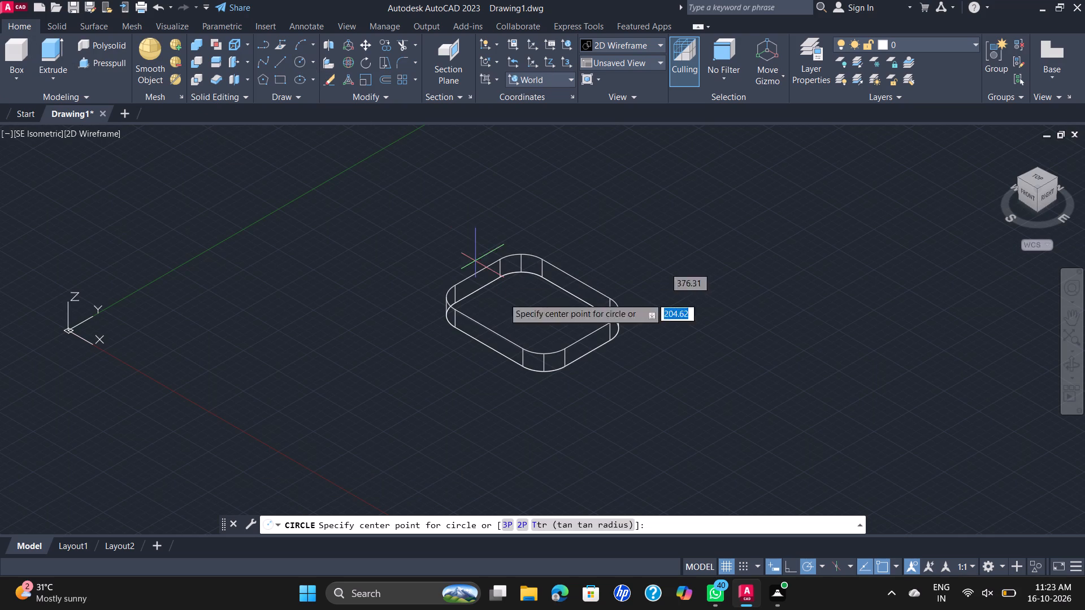
pyautogui.click(545, 334)
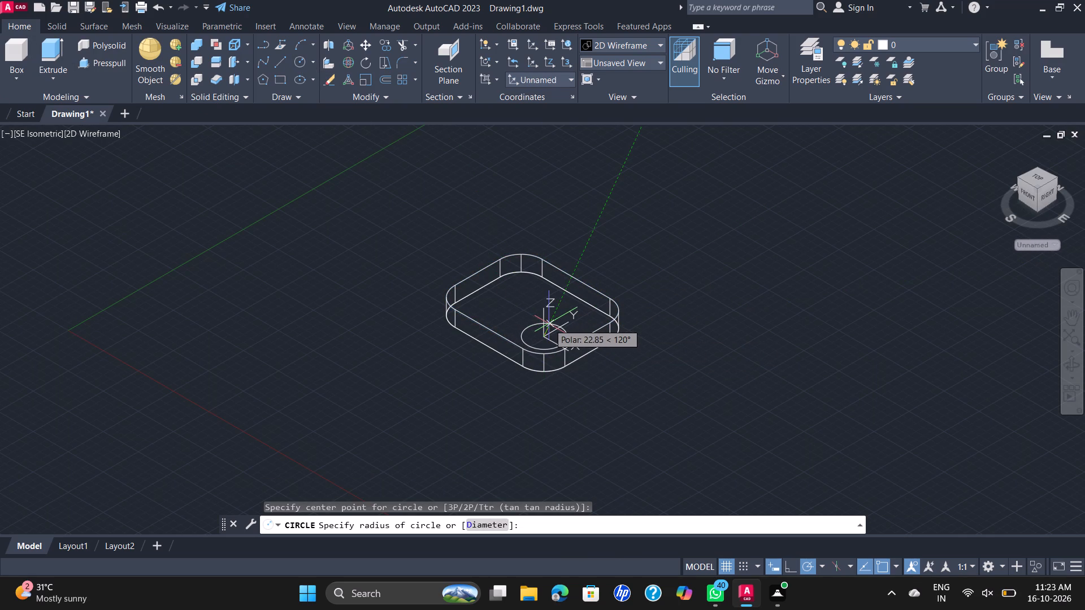
pyautogui.press('d')
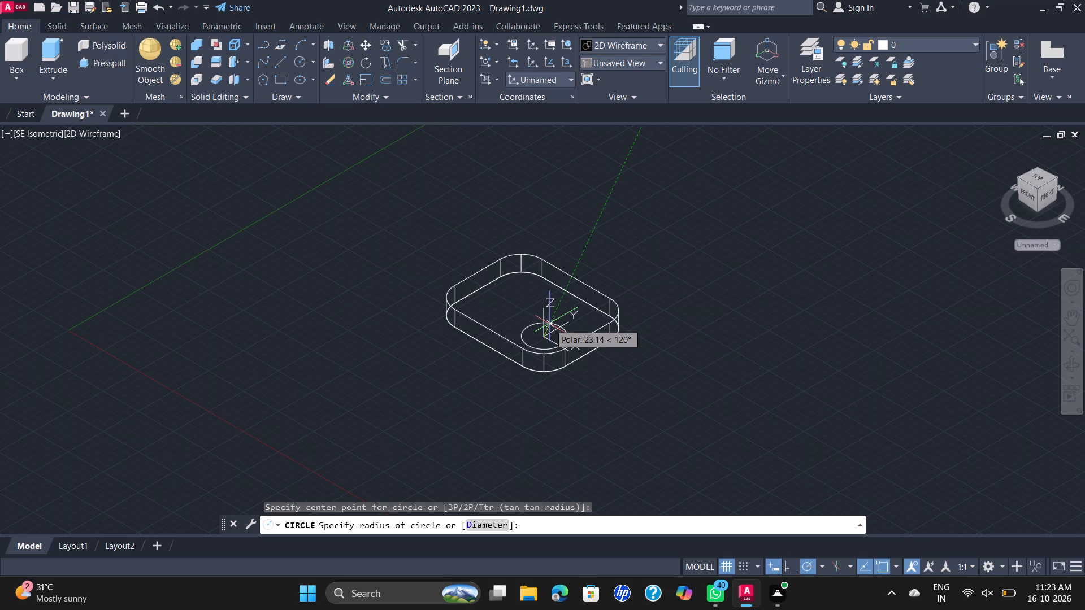
pyautogui.press('Return')
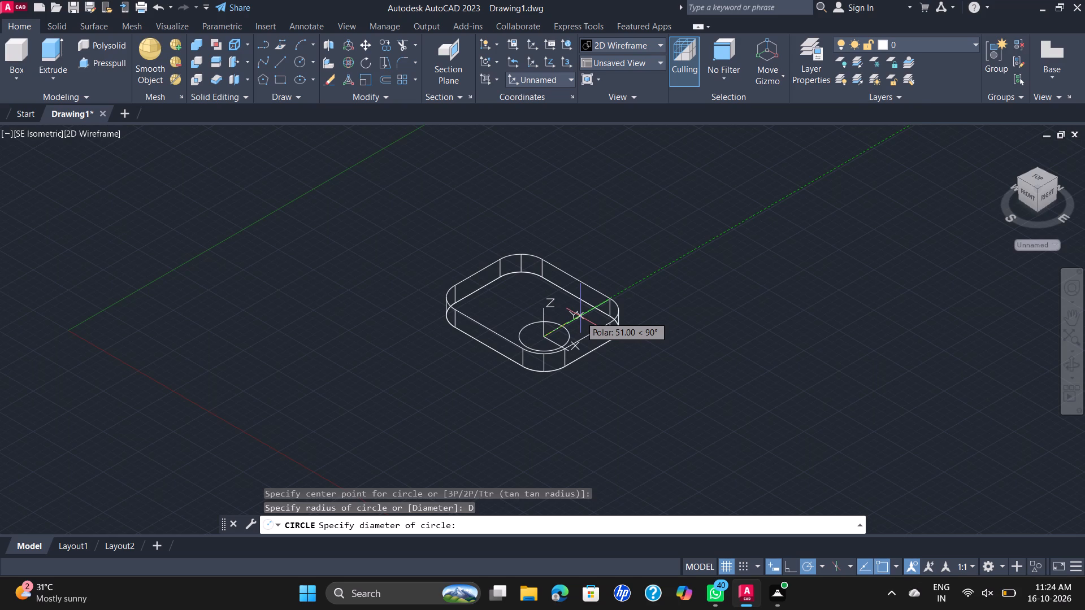
pyautogui.write('42')
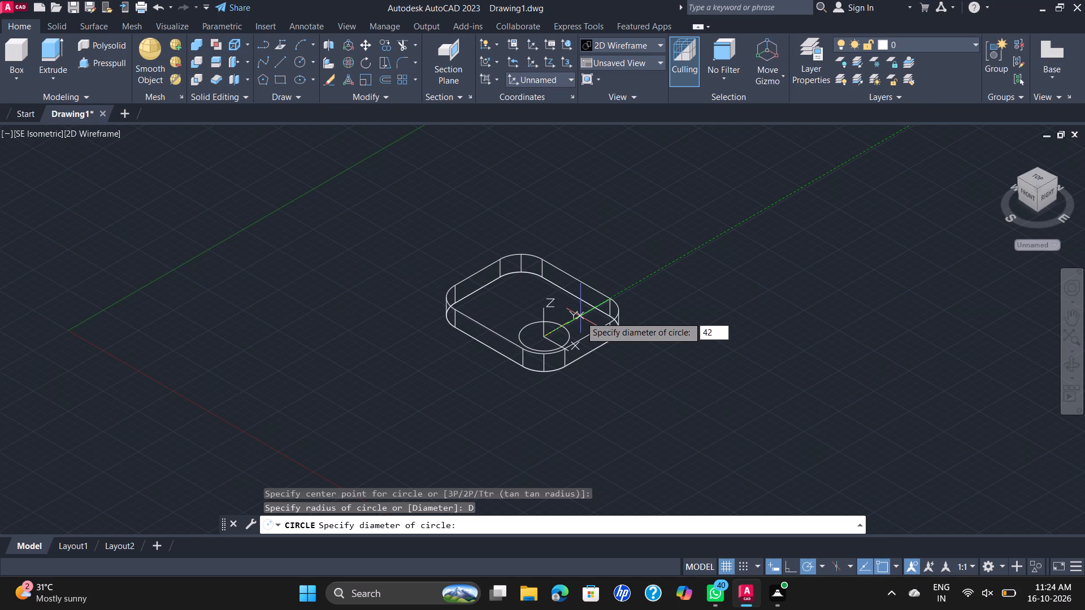
pyautogui.press('Return')
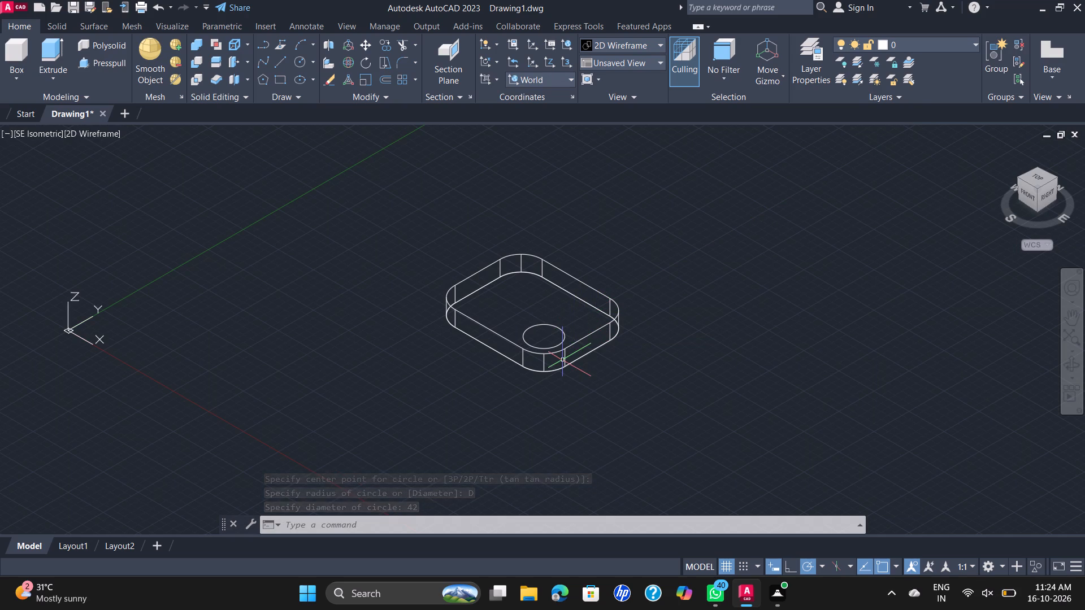
# Copy the 42 mm circle from its centre to the arc centres of the top face's three other rounded corners.
pyautogui.scroll(2, 559, 307)
pyautogui.scroll(-2, 559, 307)
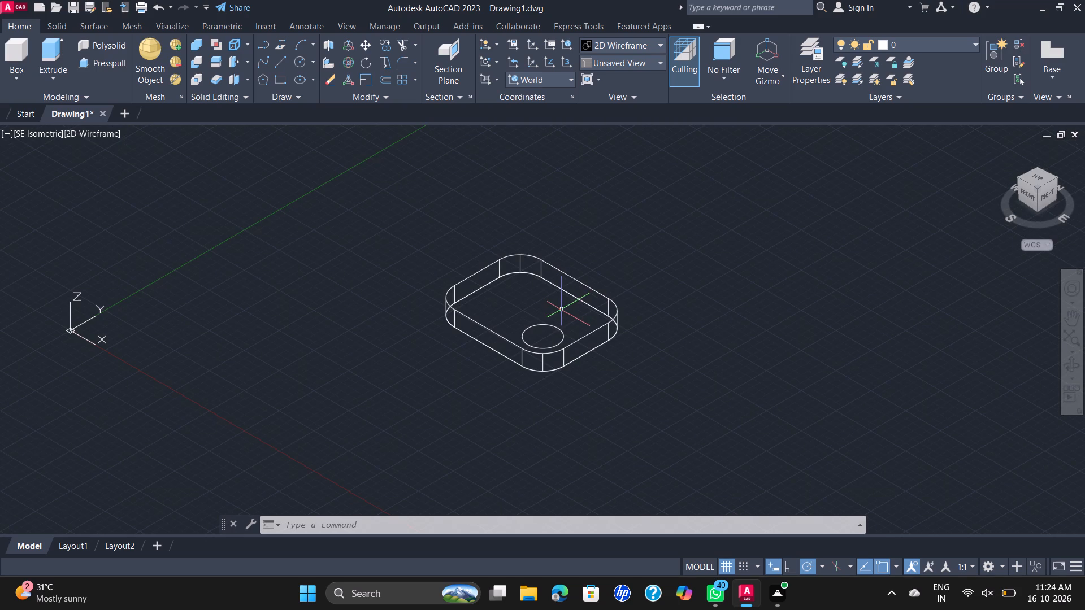
pyautogui.scroll(-1, 566, 332)
pyautogui.scroll(1, 559, 330)
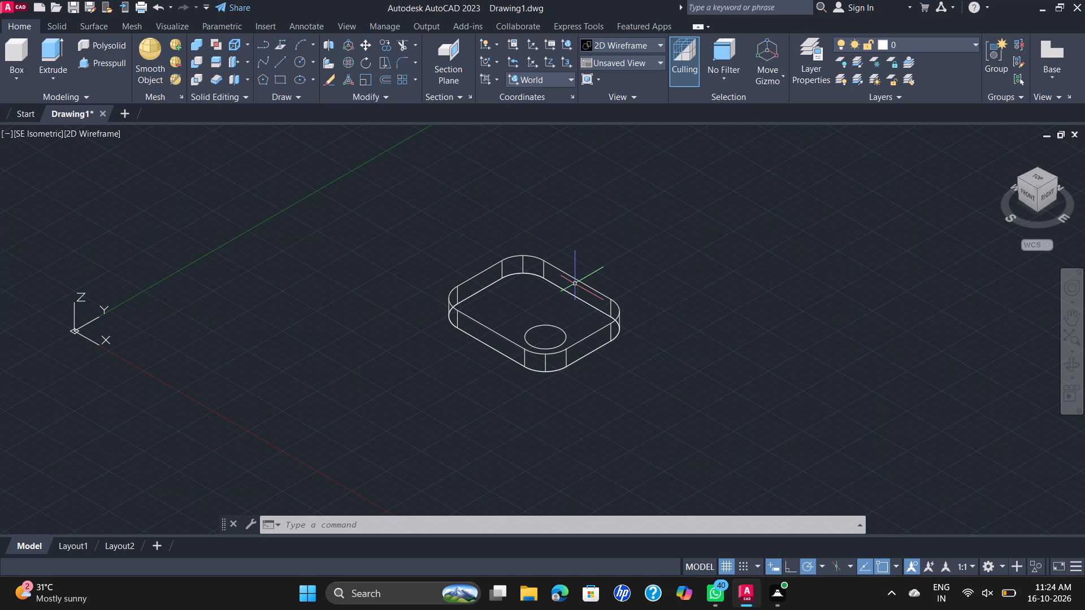
pyautogui.click(564, 332)
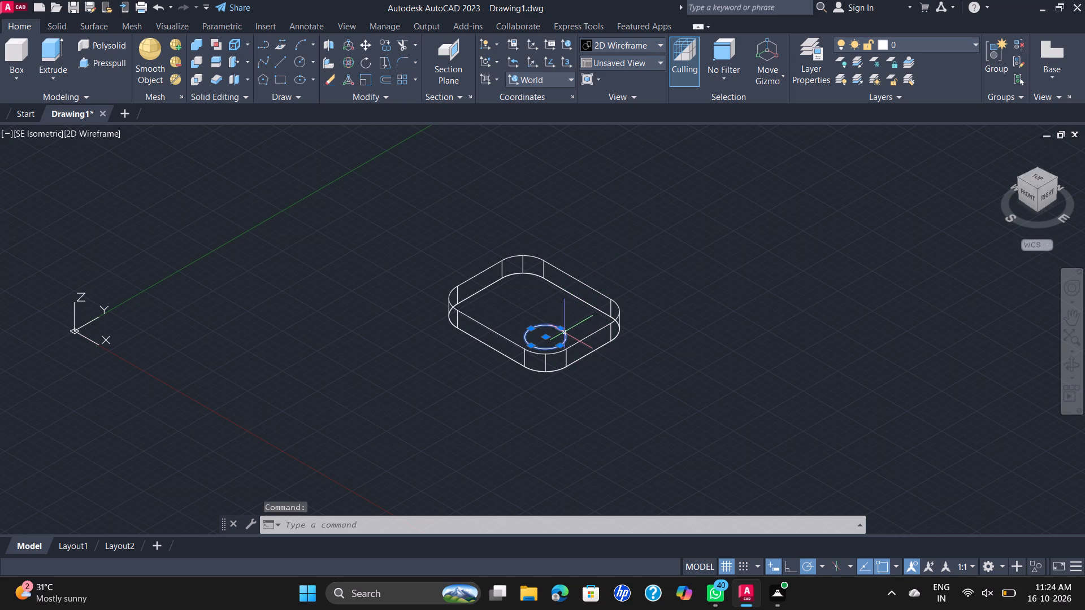
pyautogui.click(385, 50)
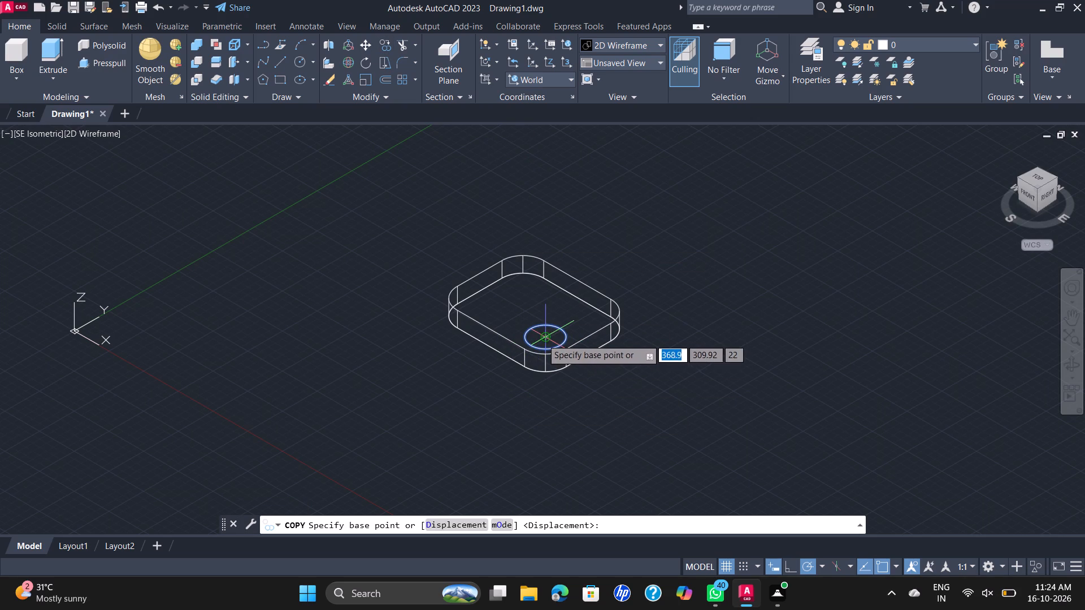
pyautogui.click(543, 339)
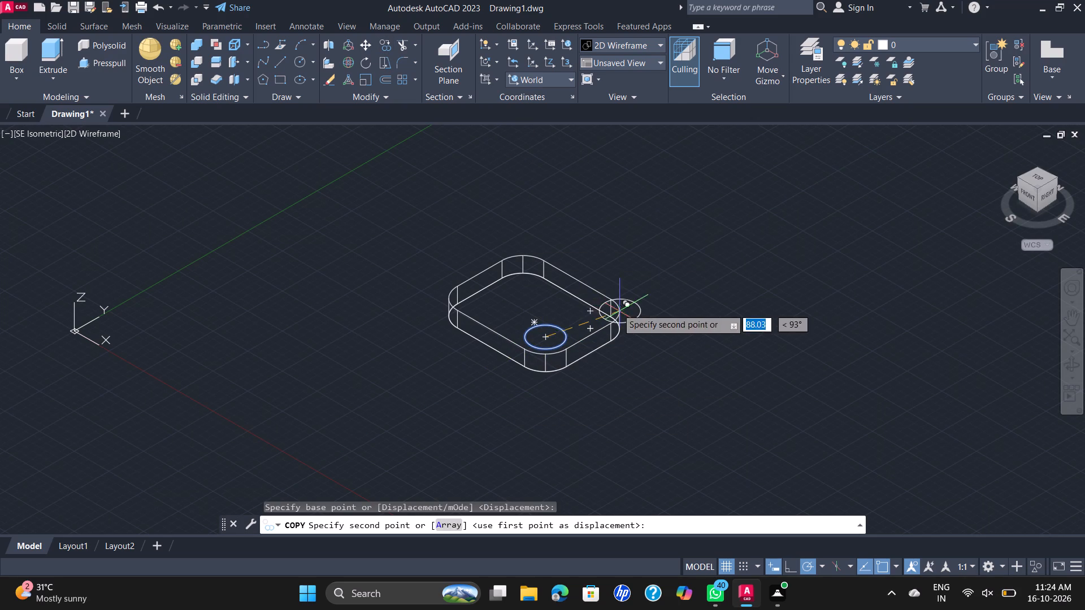
pyautogui.click(593, 313)
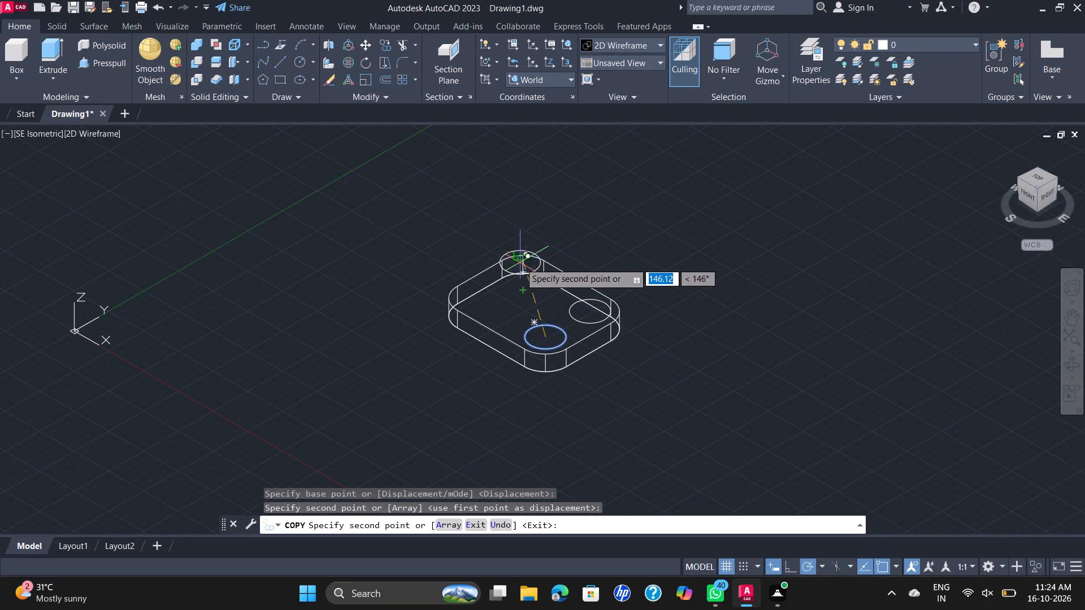
pyautogui.click(519, 270)
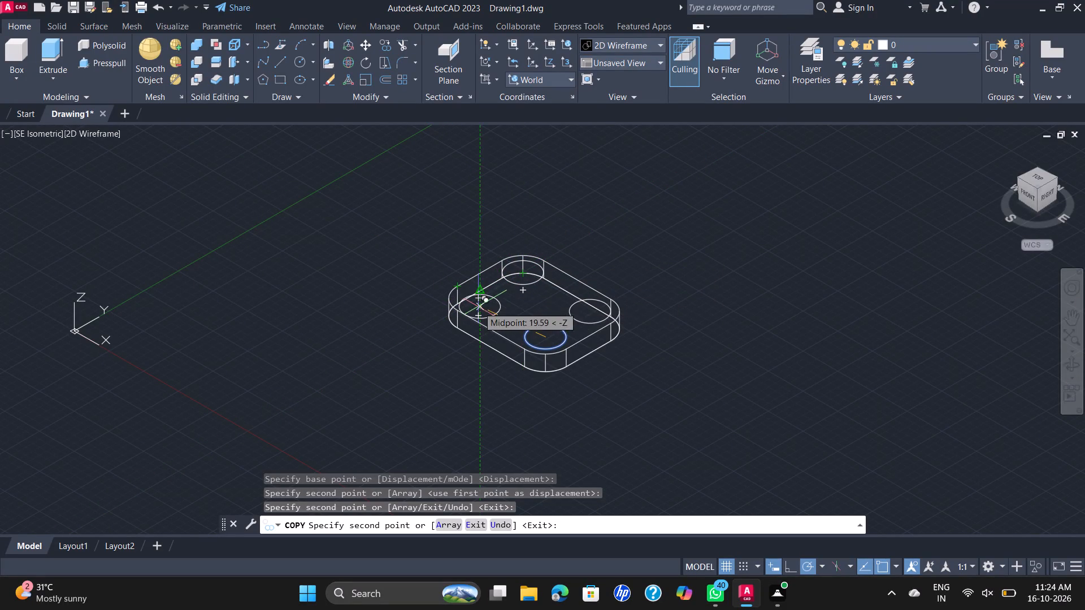
pyautogui.click(480, 299)
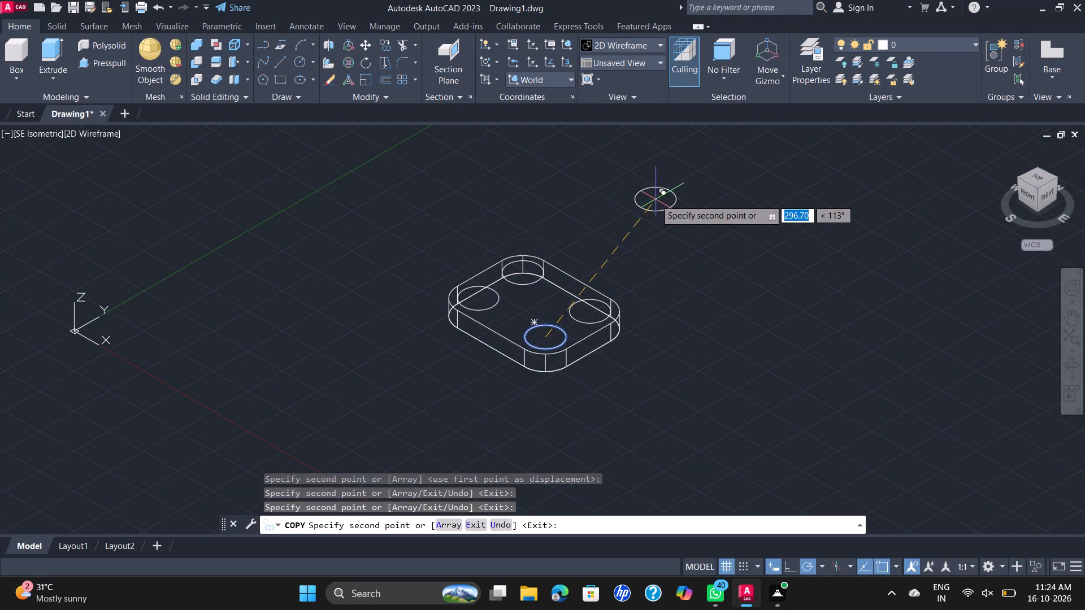
pyautogui.press('Escape')
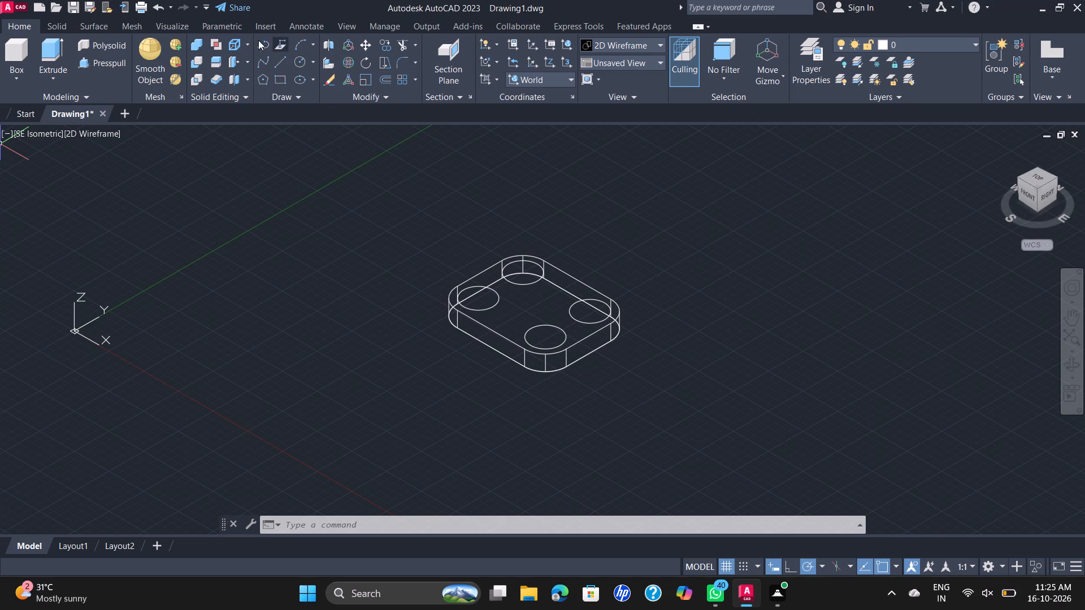
# Draw a line across the plate's top face joining the midpoints of its two long edges.
pyautogui.click(294, 66)
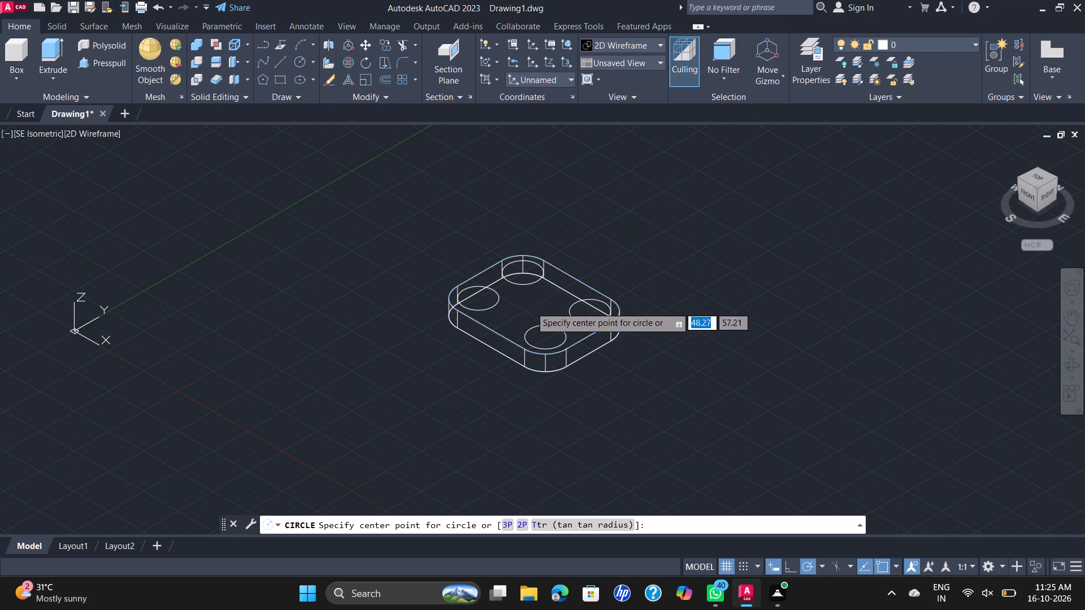
pyautogui.press('Escape')
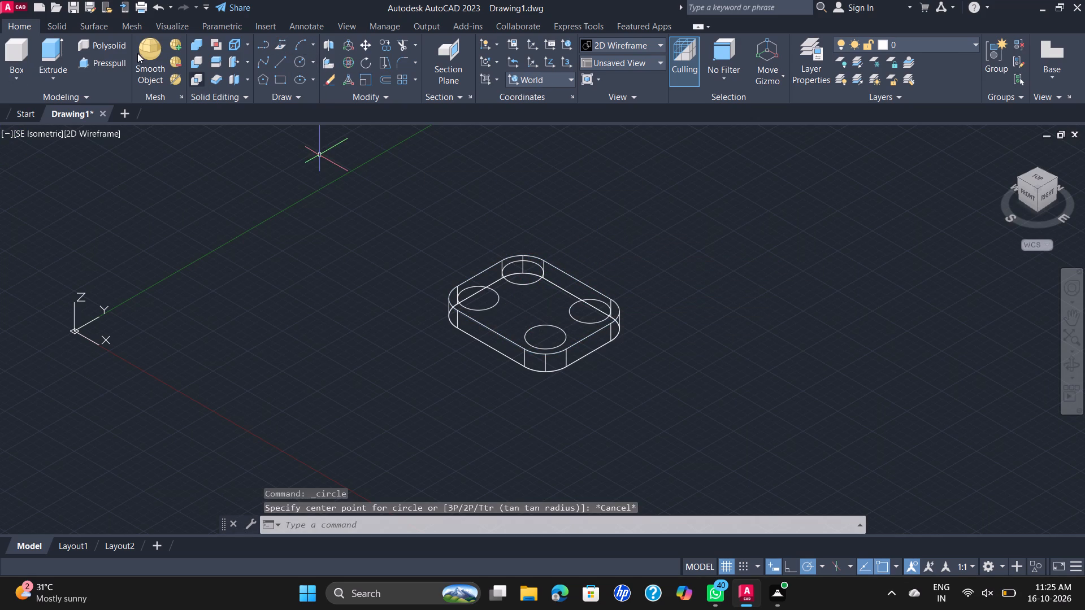
pyautogui.click(281, 66)
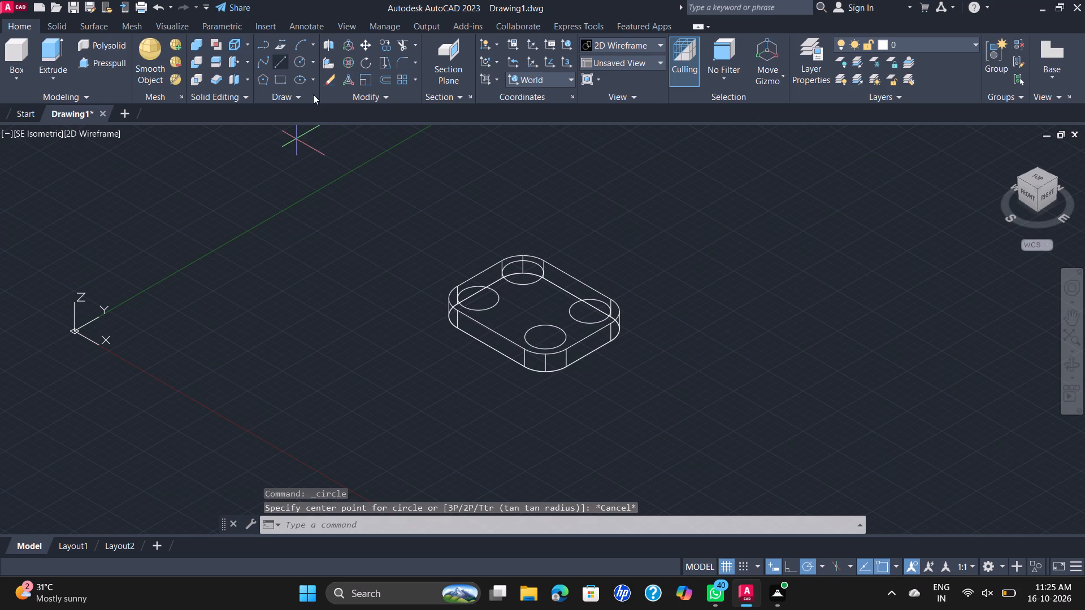
pyautogui.click(493, 330)
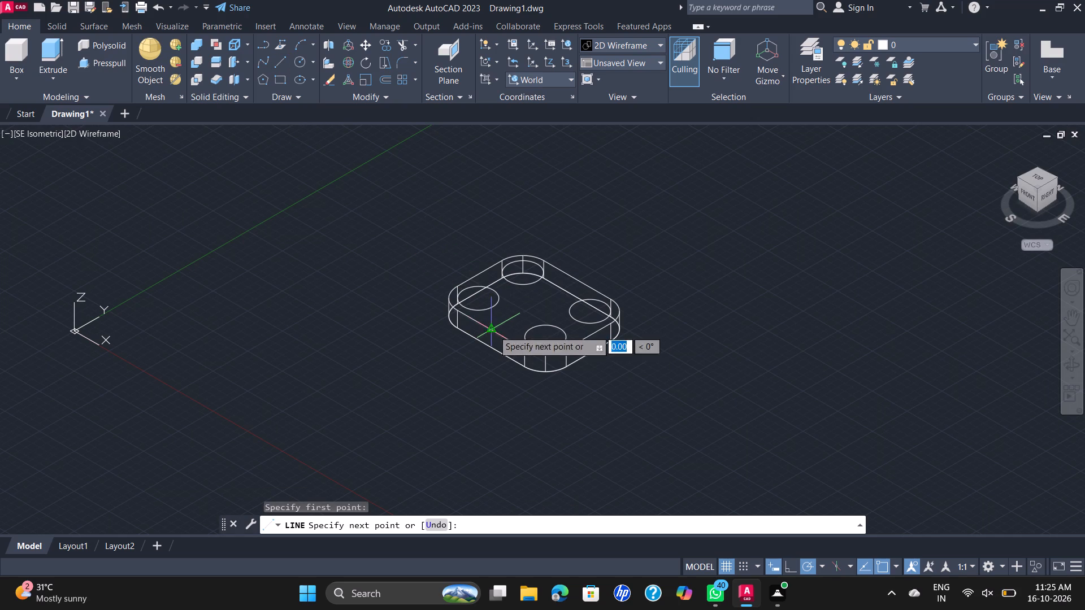
pyautogui.click(579, 281)
pyautogui.press('Escape')
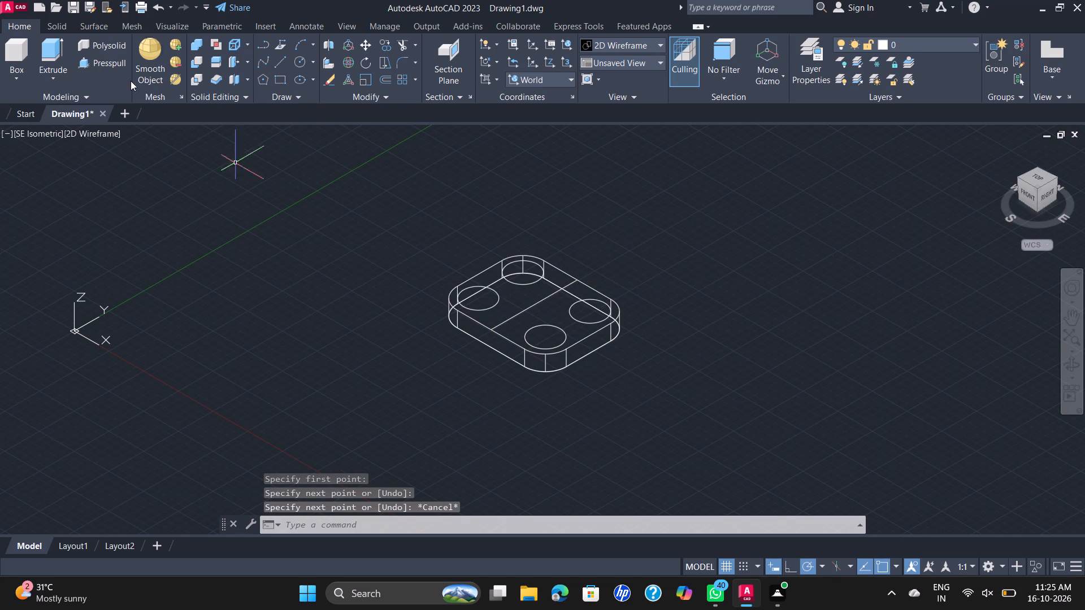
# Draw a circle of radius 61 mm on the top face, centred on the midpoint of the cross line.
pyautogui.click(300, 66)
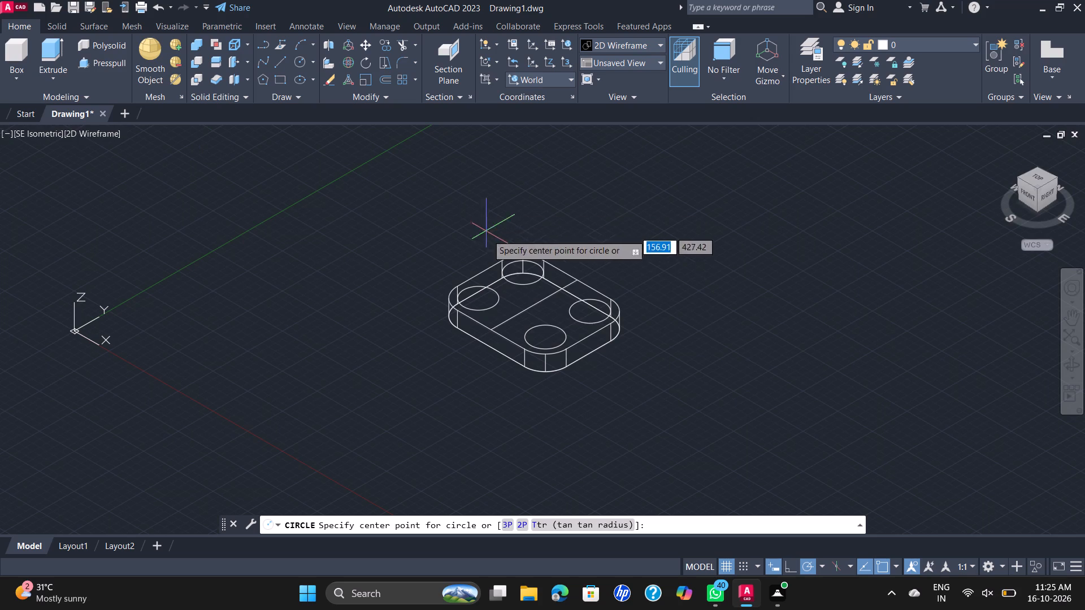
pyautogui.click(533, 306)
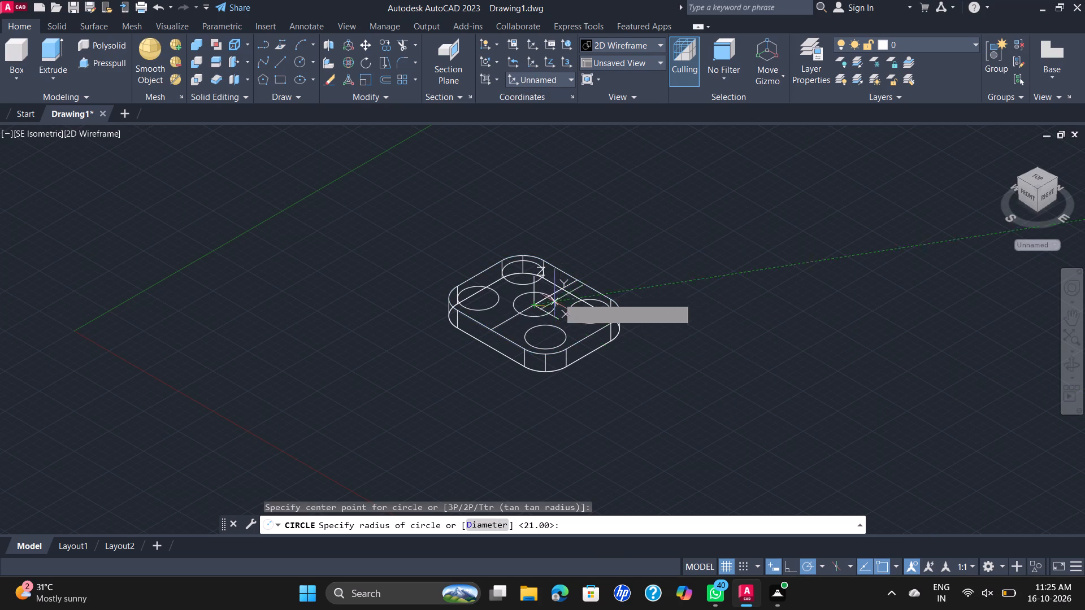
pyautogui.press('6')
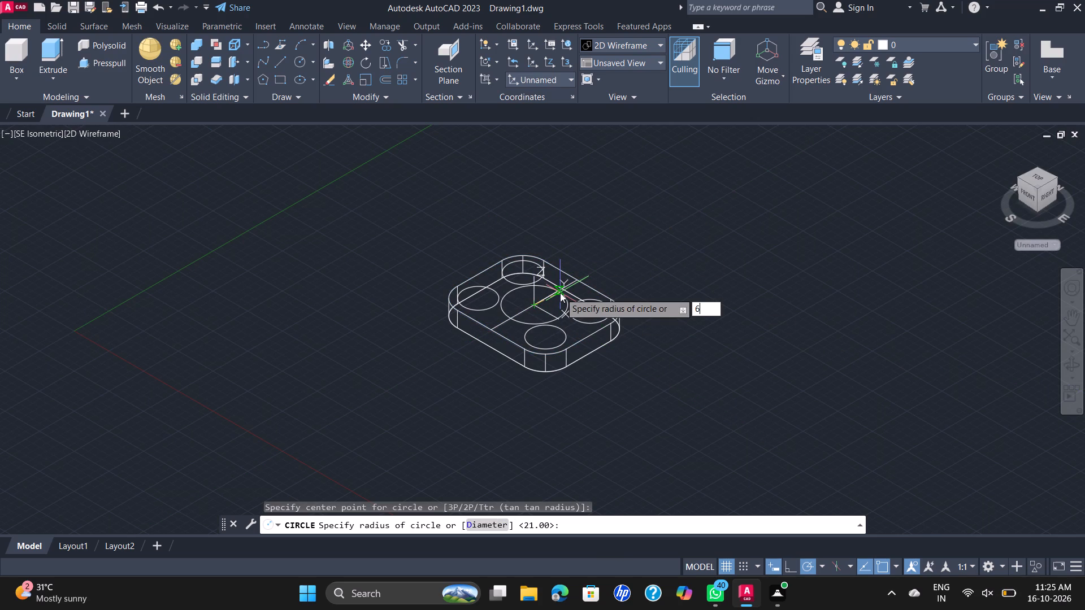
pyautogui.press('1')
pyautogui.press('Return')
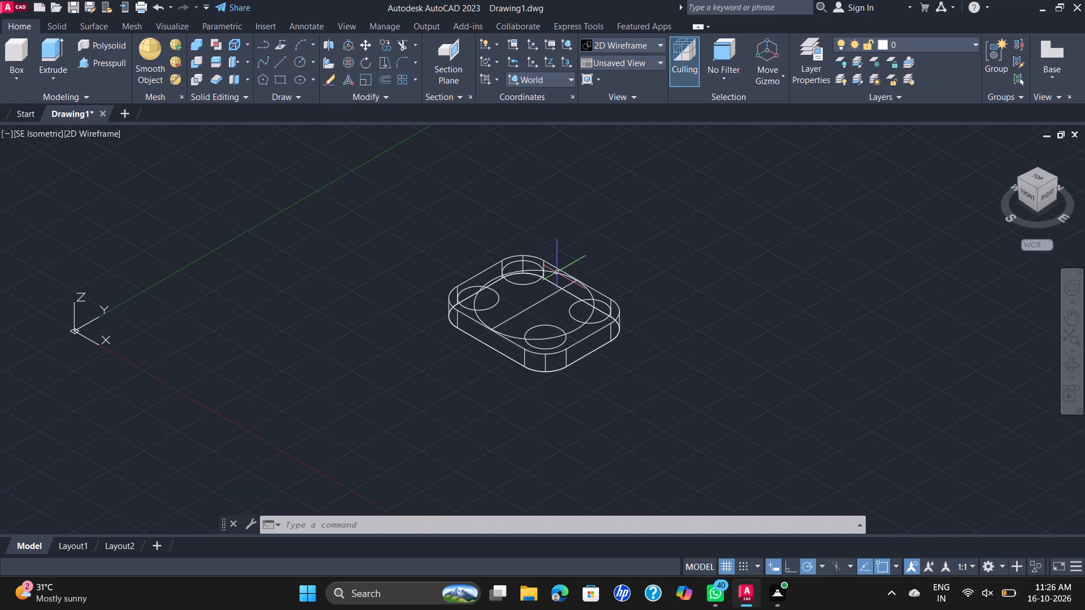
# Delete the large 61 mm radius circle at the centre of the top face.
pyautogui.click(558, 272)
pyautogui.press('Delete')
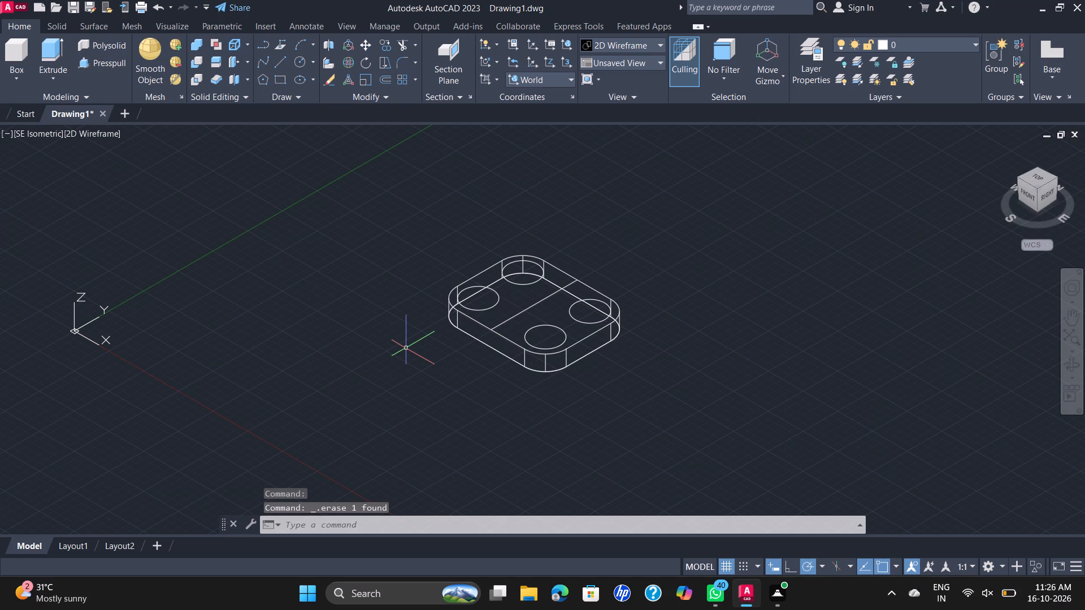
# Check the diameter of the front corner circle with a DIM preview, without placing the dimension.
pyautogui.write('DIM')
pyautogui.press('Return')
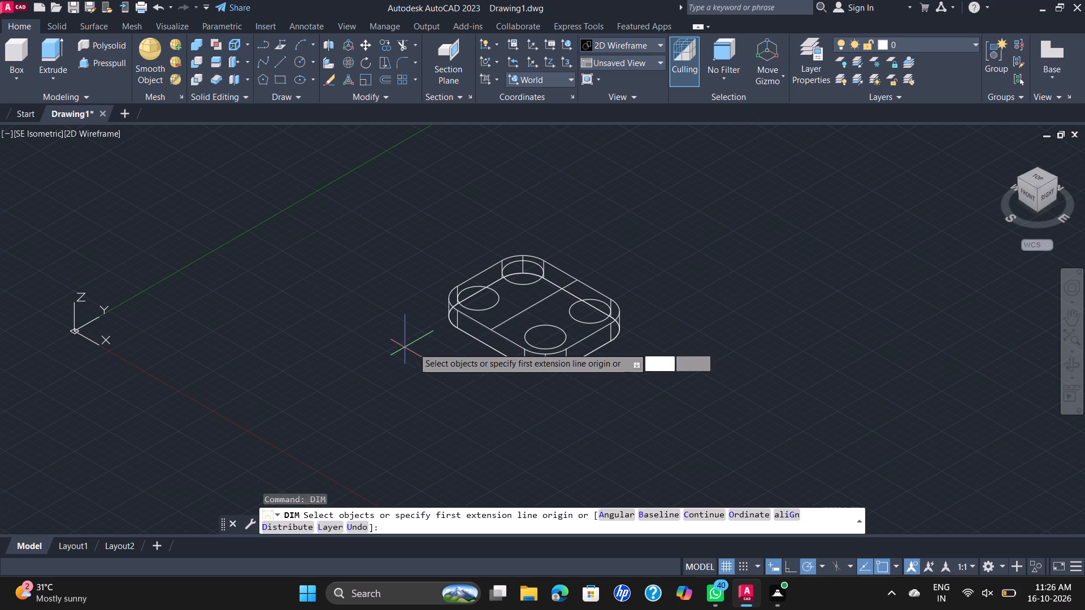
pyautogui.click(556, 328)
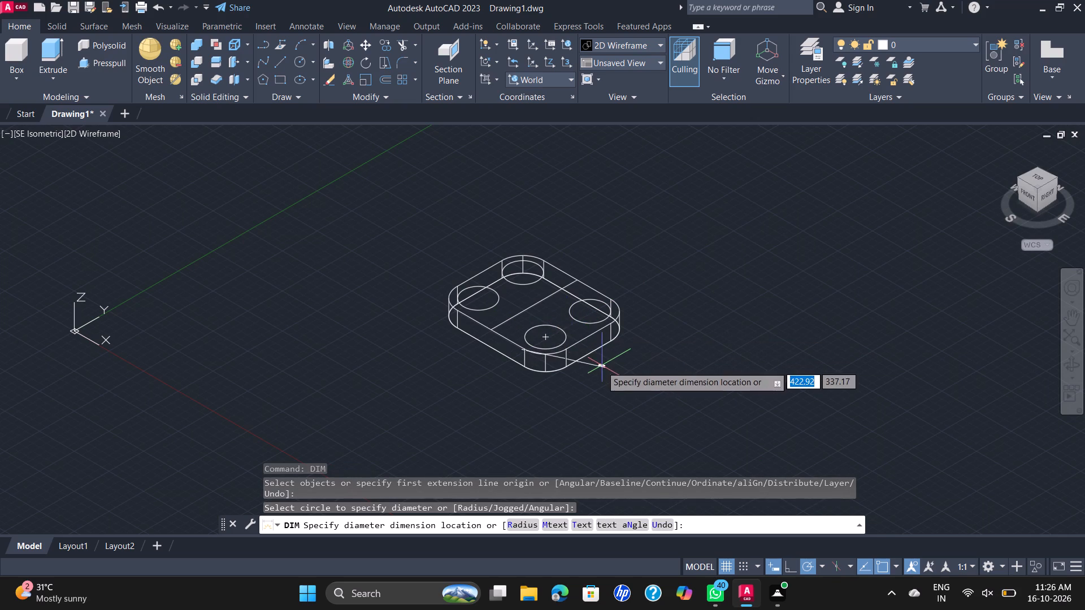
pyautogui.scroll(5, 606, 377)
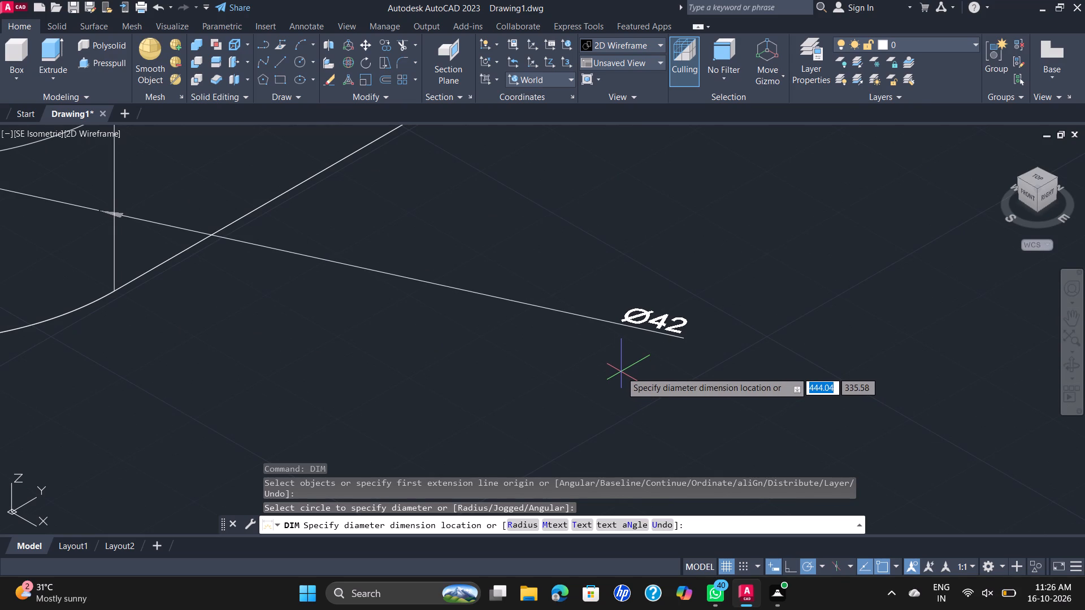
pyautogui.scroll(-2, 621, 372)
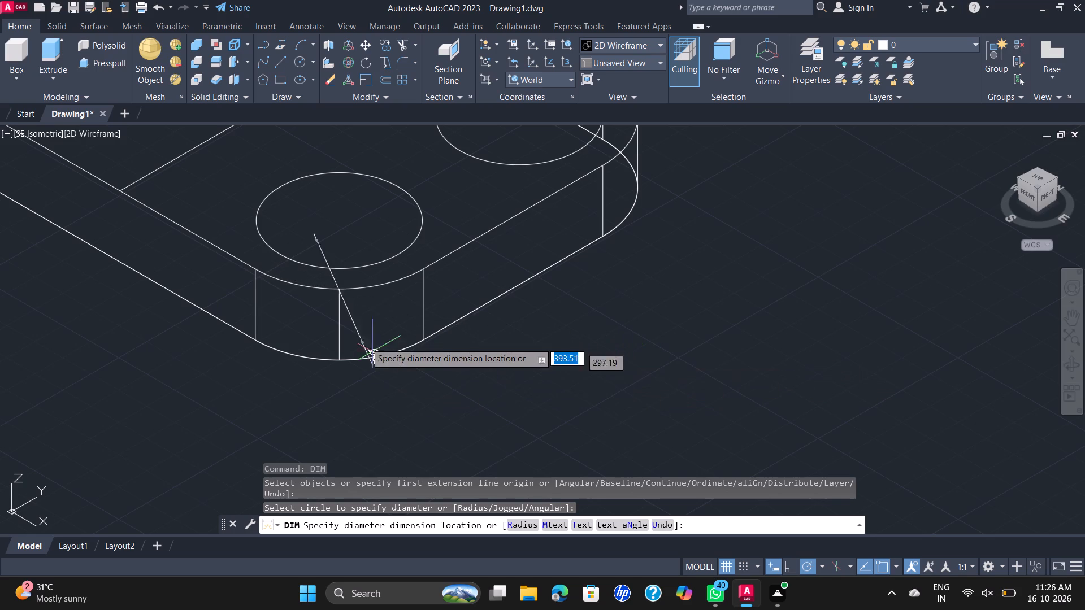
pyautogui.press('Escape')
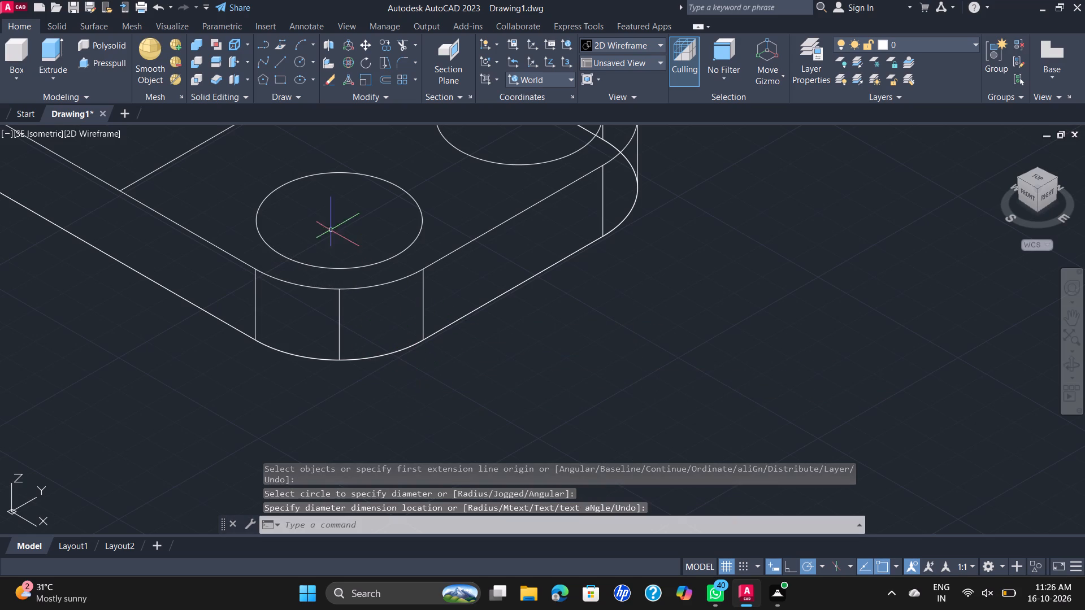
pyautogui.scroll(-3, 330, 229)
pyautogui.scroll(1, 333, 237)
pyautogui.moveTo(333, 237); pyautogui.dragTo(409, 359, button='middle')
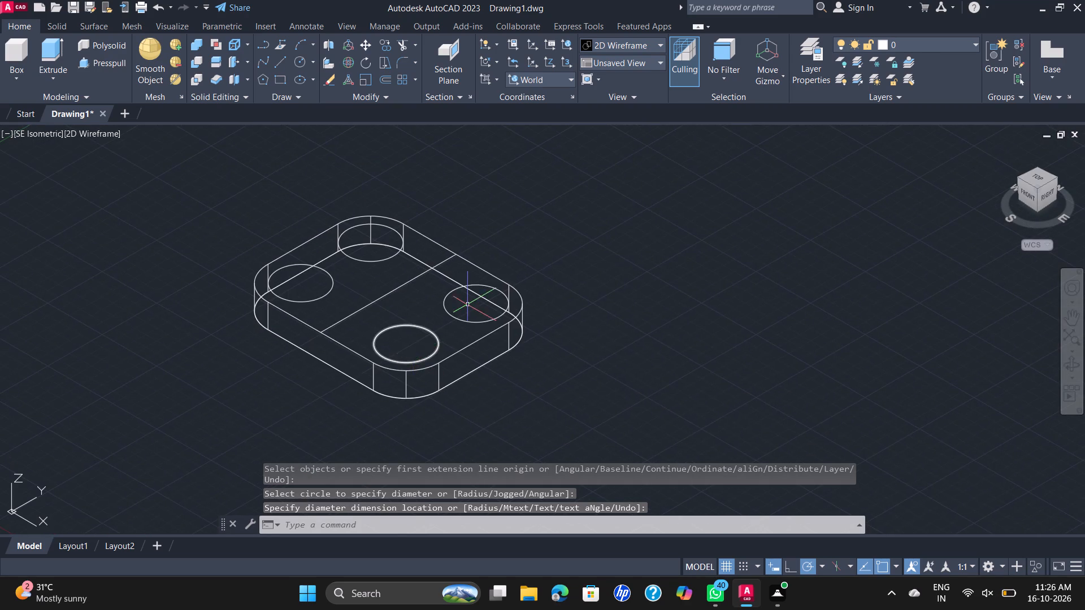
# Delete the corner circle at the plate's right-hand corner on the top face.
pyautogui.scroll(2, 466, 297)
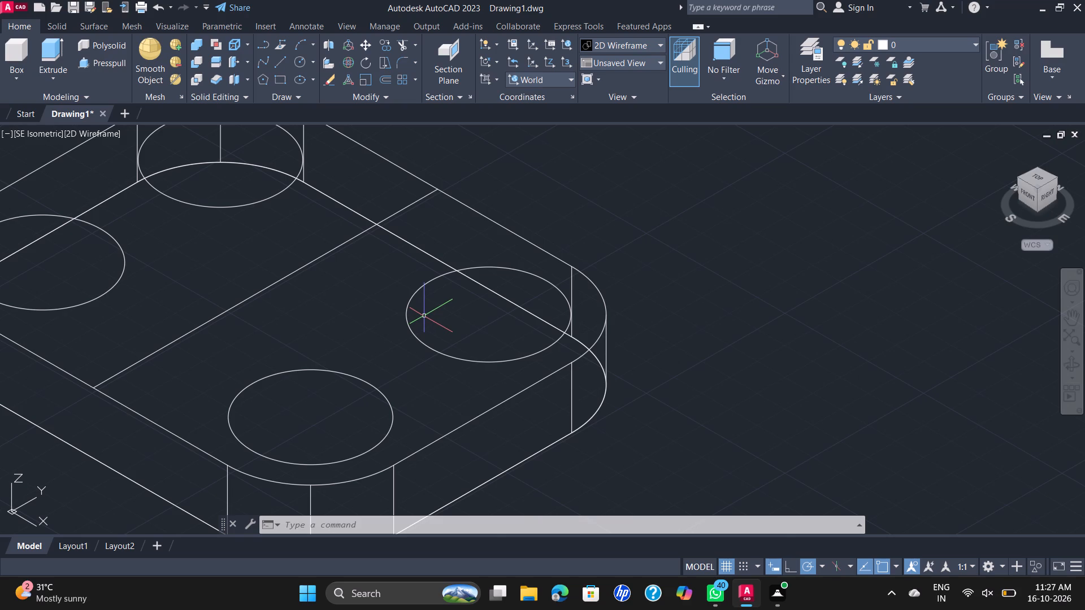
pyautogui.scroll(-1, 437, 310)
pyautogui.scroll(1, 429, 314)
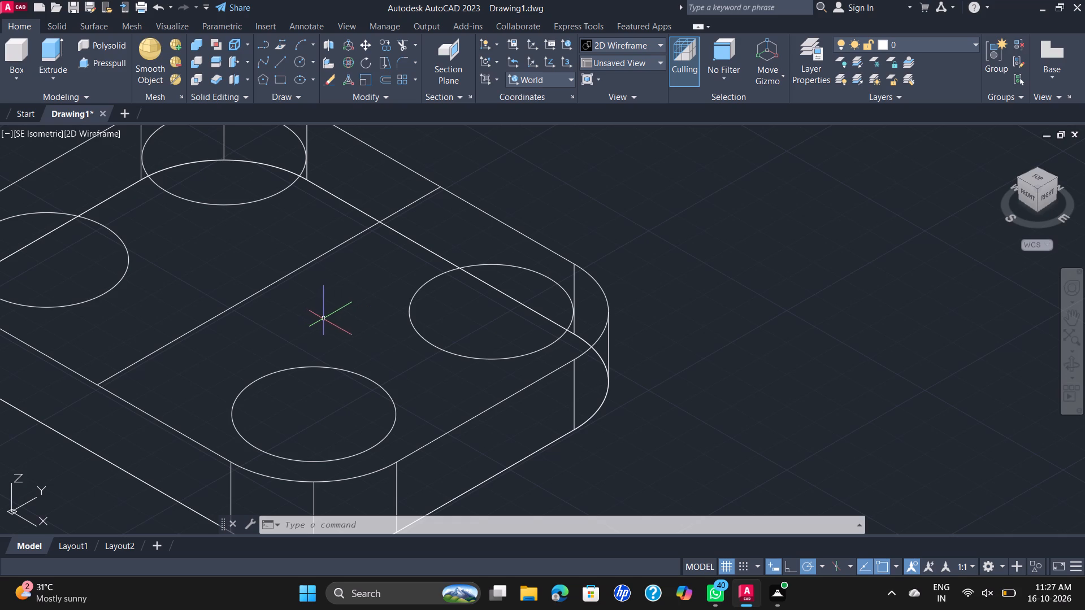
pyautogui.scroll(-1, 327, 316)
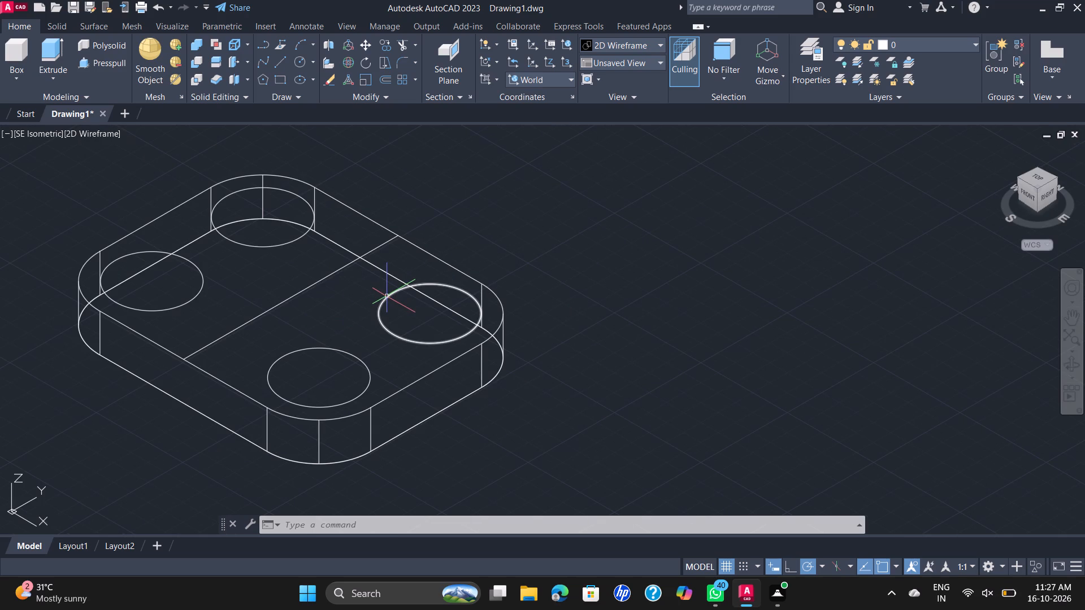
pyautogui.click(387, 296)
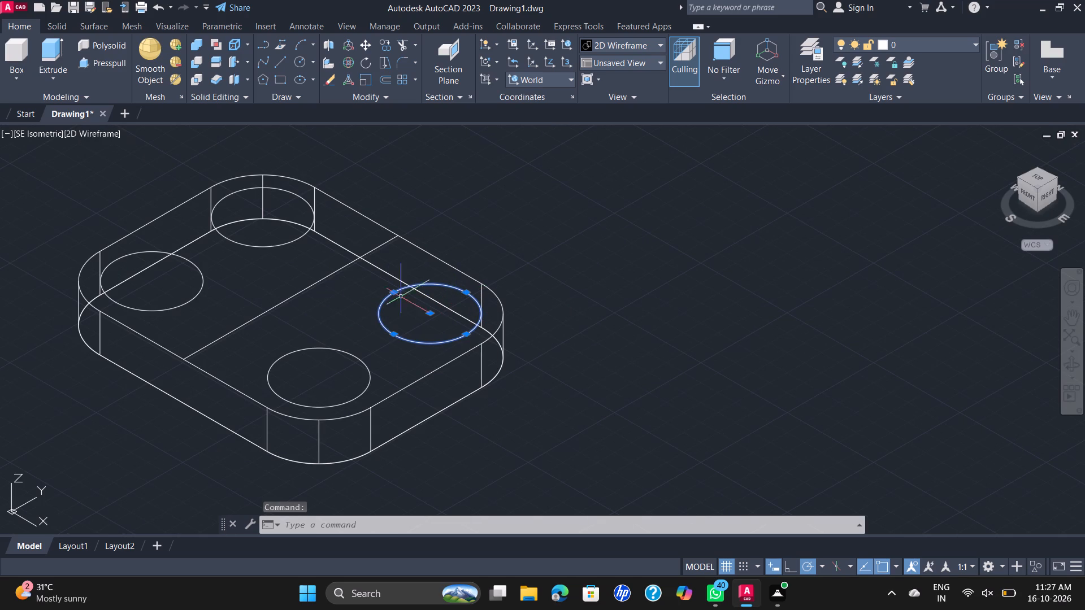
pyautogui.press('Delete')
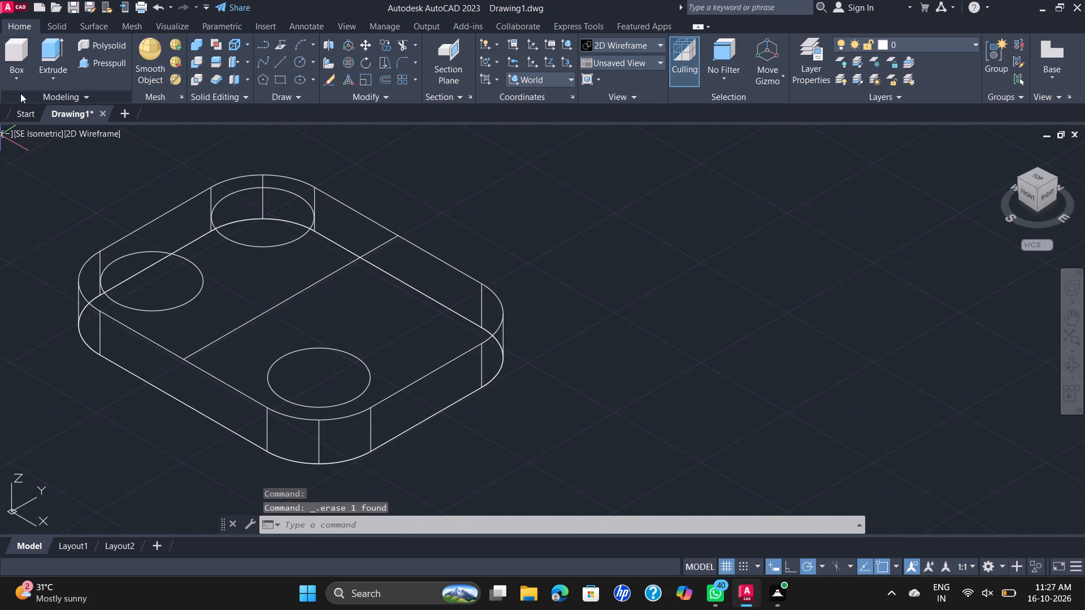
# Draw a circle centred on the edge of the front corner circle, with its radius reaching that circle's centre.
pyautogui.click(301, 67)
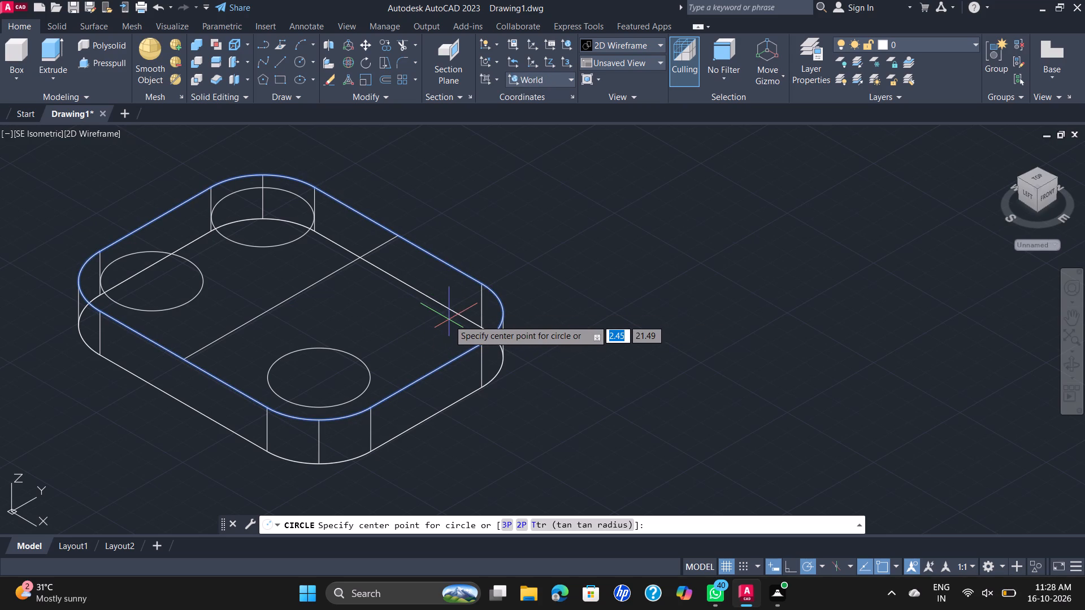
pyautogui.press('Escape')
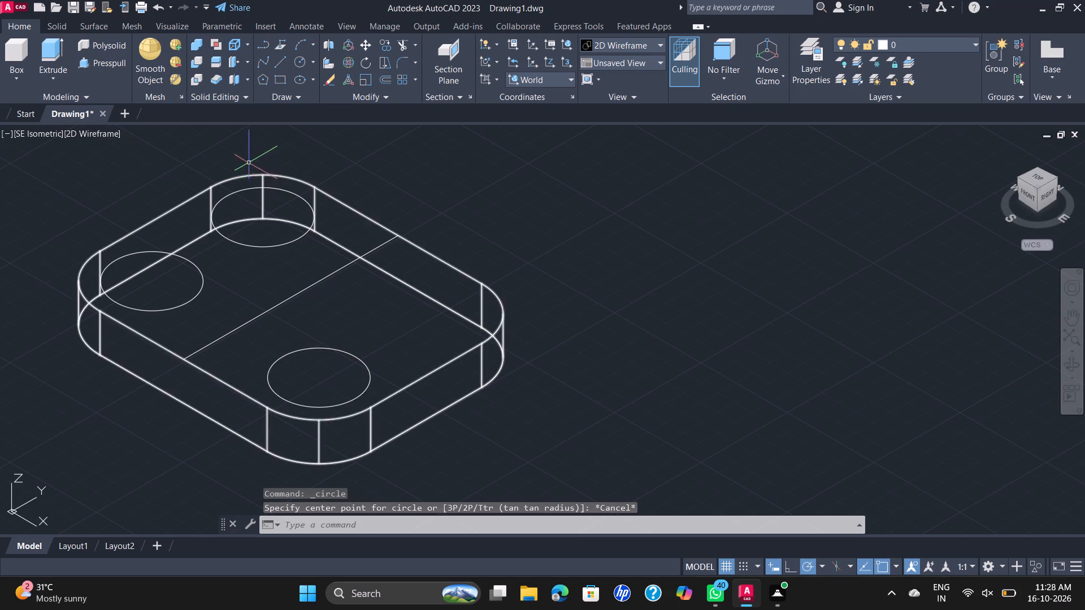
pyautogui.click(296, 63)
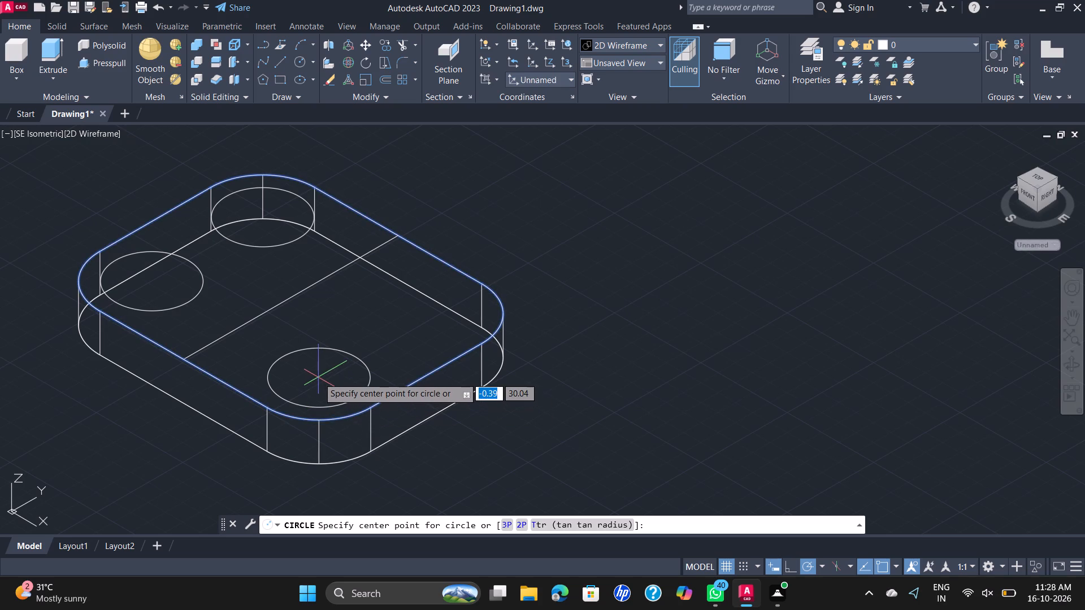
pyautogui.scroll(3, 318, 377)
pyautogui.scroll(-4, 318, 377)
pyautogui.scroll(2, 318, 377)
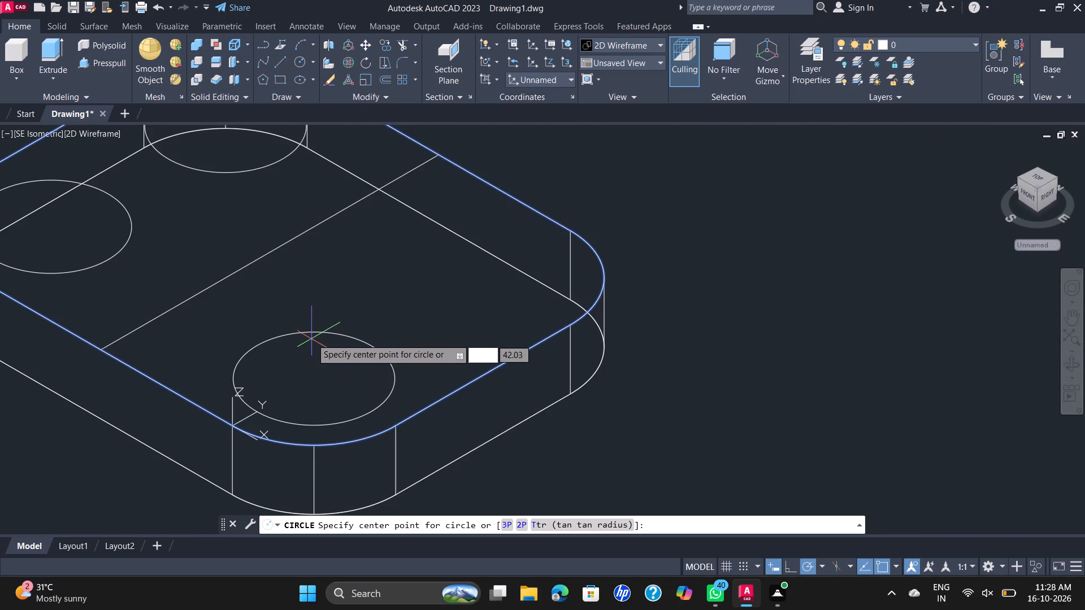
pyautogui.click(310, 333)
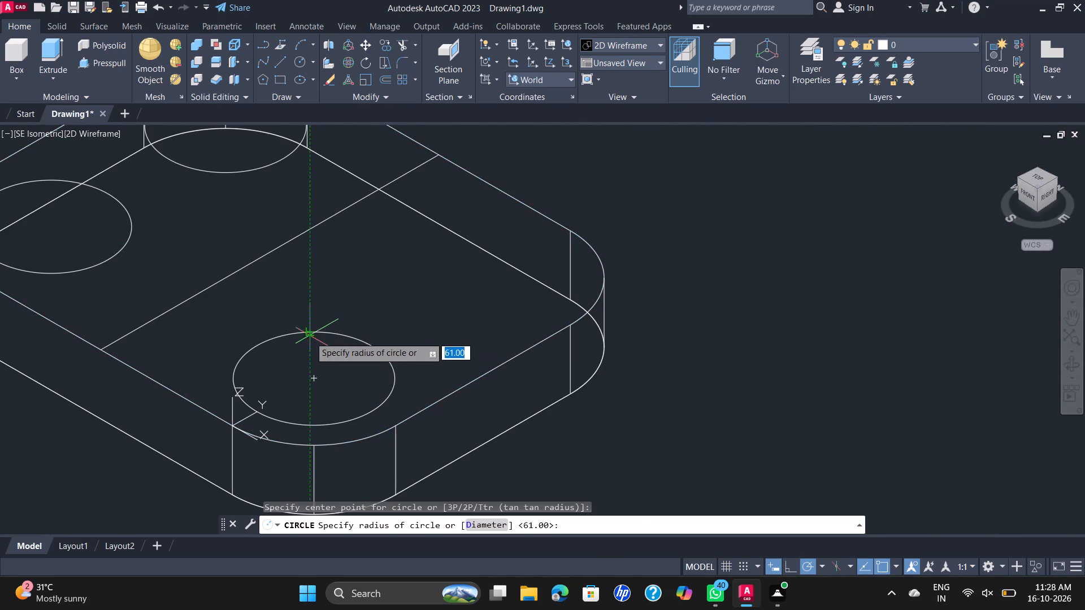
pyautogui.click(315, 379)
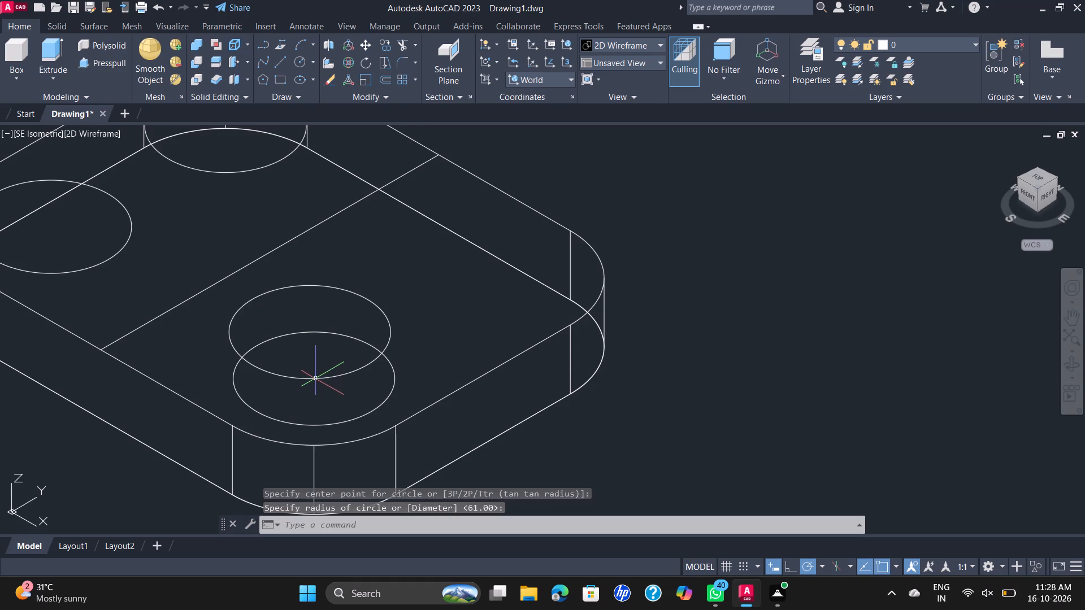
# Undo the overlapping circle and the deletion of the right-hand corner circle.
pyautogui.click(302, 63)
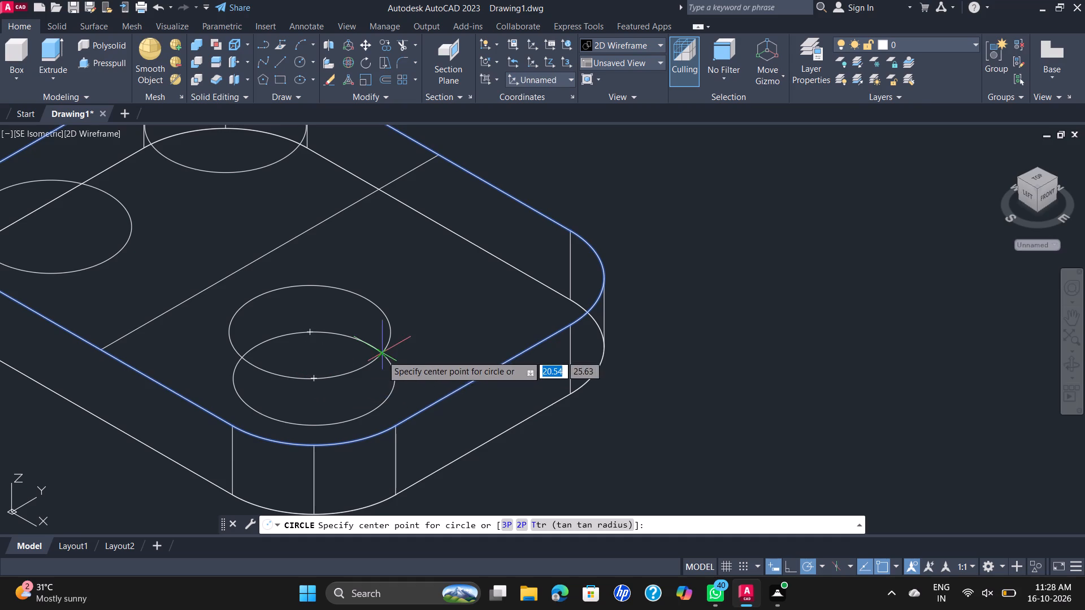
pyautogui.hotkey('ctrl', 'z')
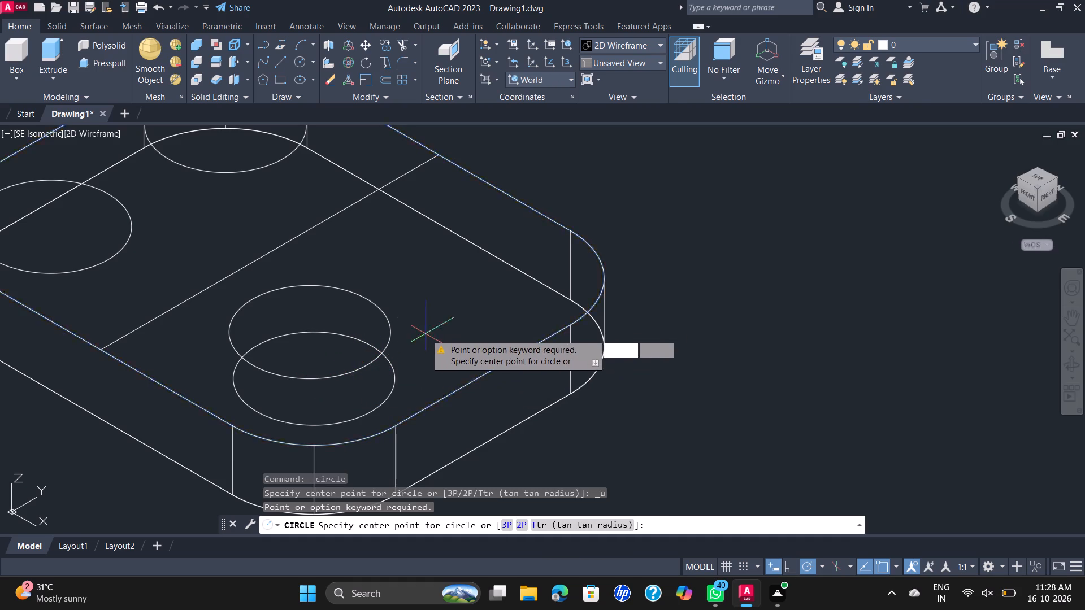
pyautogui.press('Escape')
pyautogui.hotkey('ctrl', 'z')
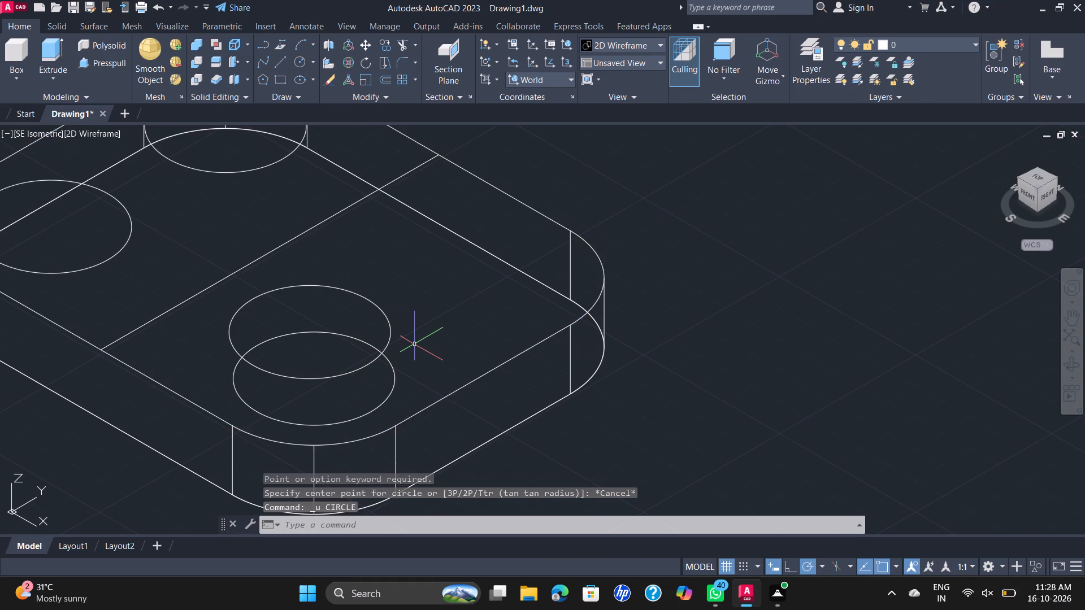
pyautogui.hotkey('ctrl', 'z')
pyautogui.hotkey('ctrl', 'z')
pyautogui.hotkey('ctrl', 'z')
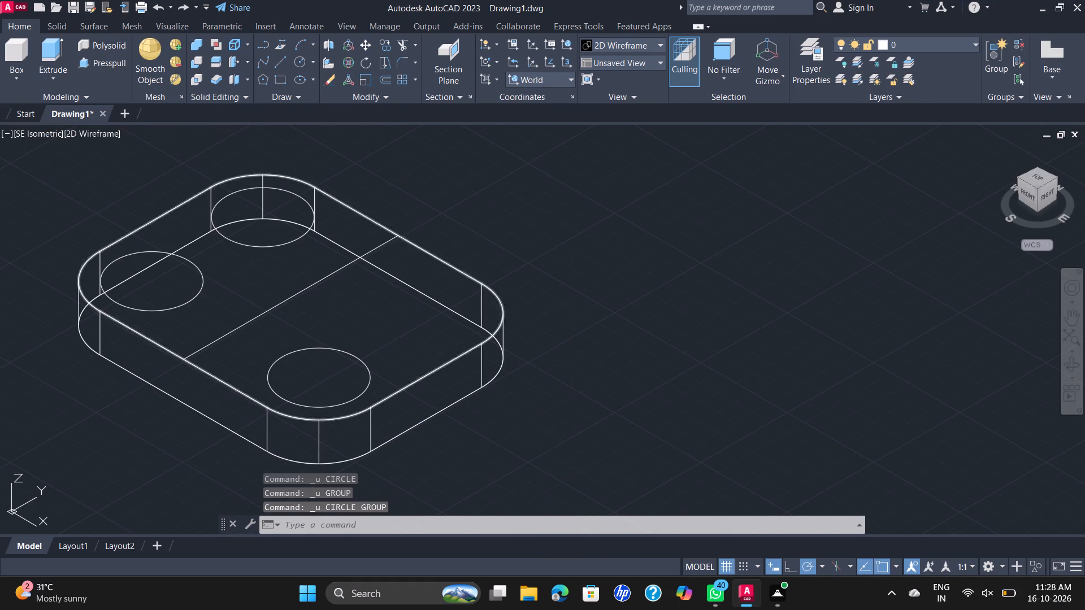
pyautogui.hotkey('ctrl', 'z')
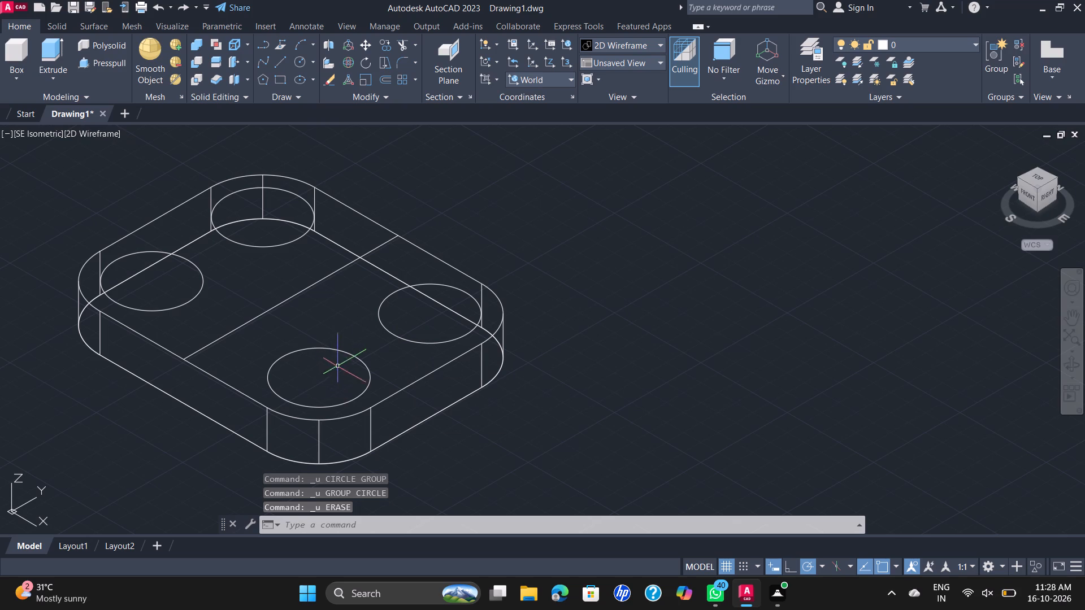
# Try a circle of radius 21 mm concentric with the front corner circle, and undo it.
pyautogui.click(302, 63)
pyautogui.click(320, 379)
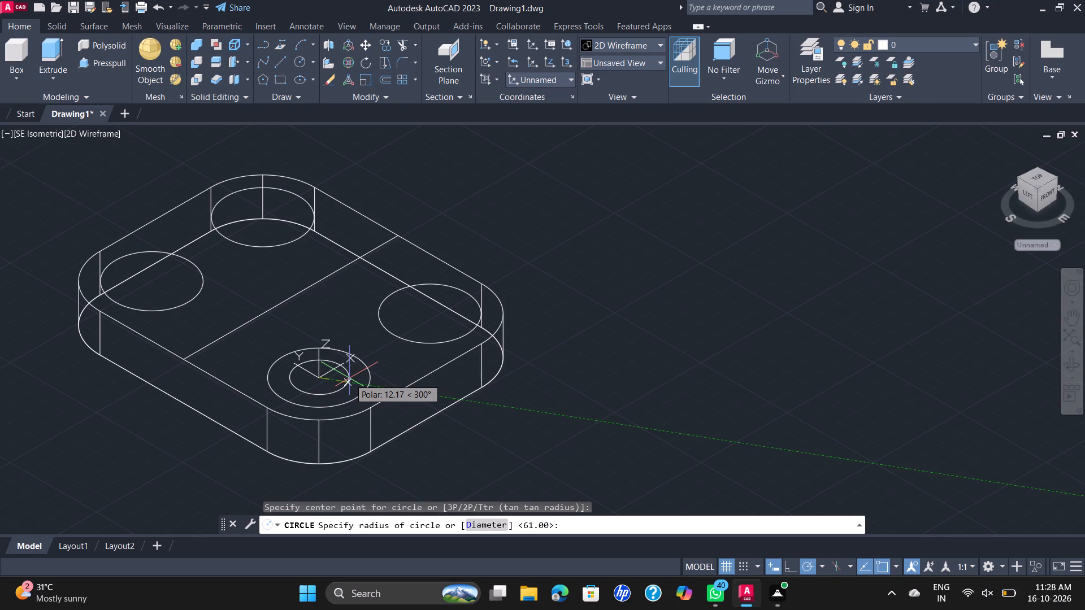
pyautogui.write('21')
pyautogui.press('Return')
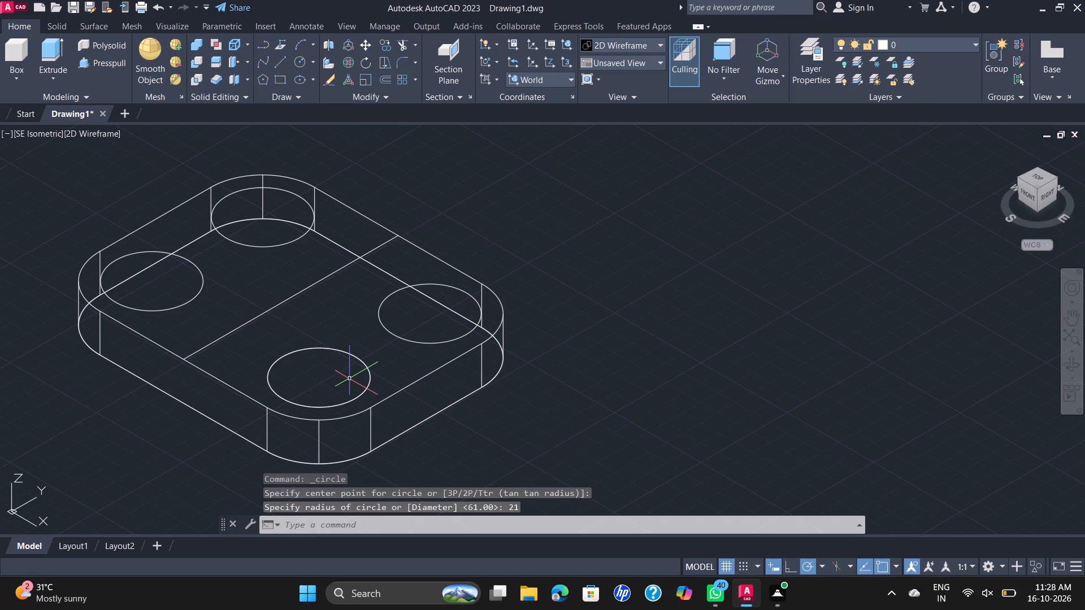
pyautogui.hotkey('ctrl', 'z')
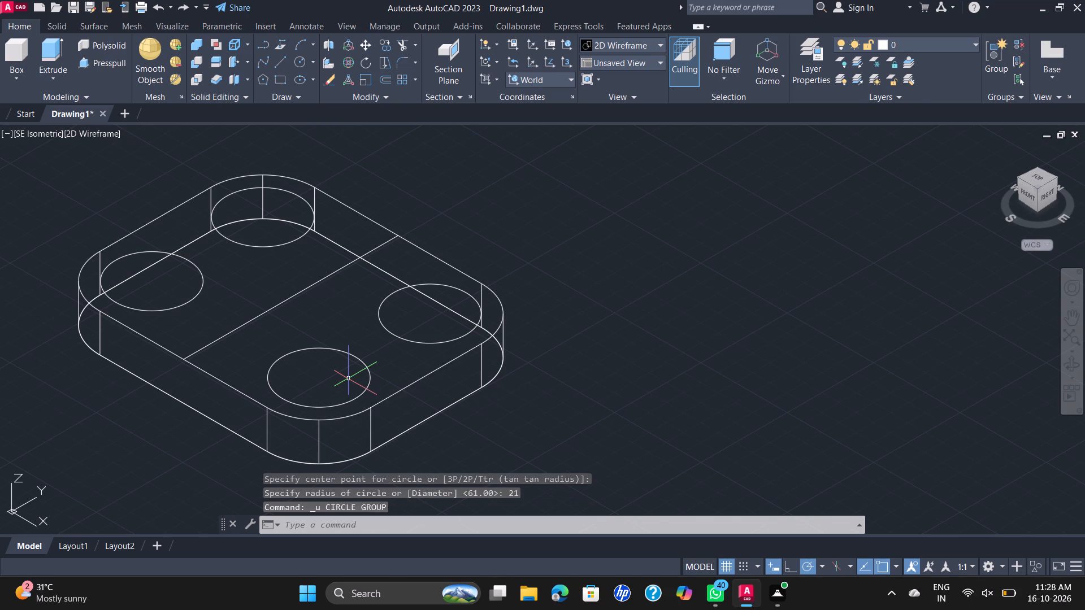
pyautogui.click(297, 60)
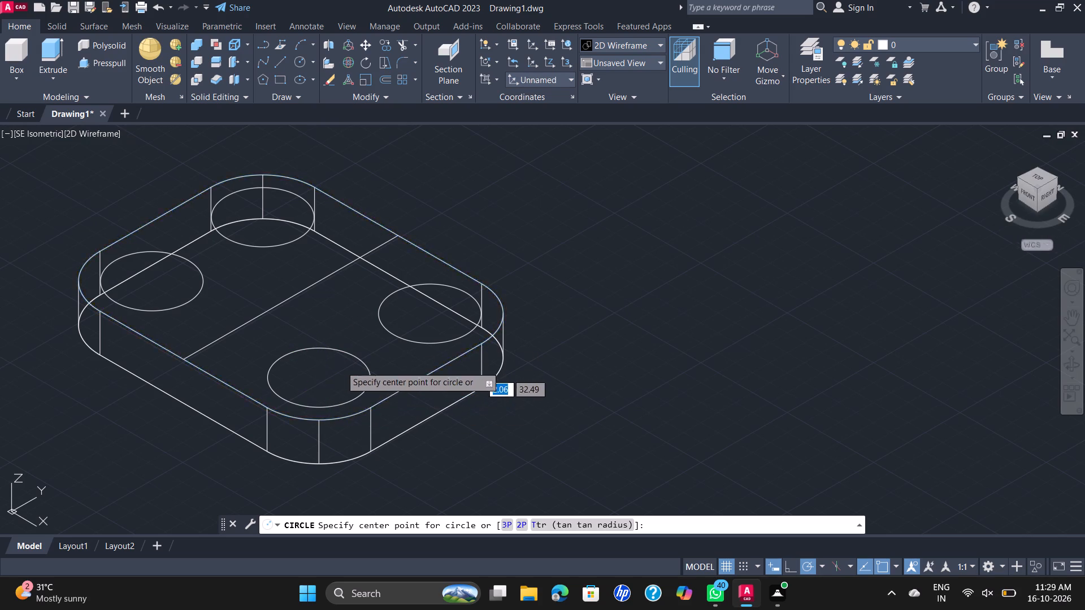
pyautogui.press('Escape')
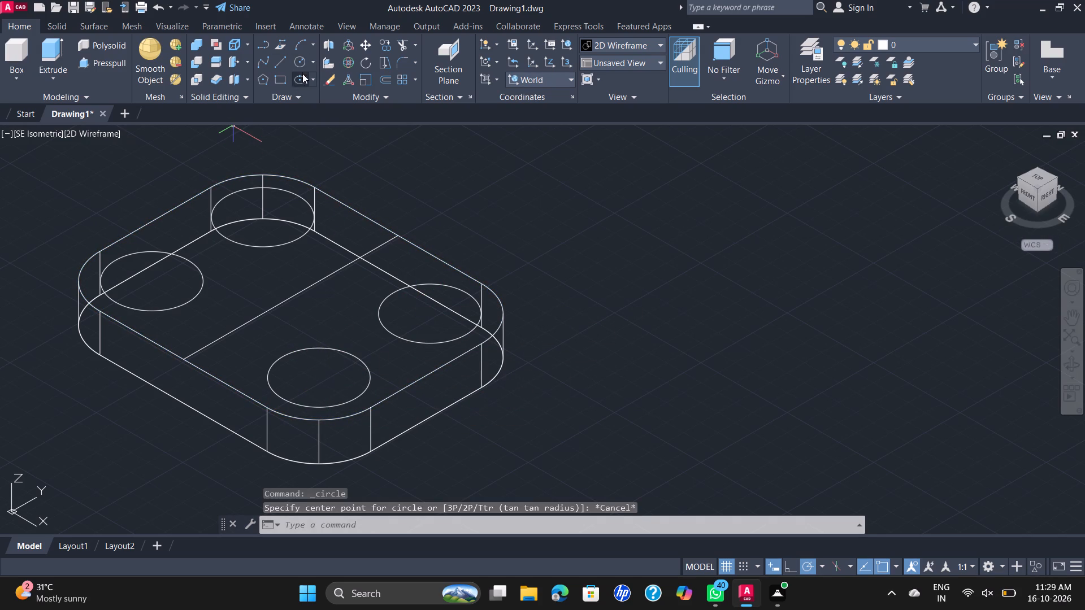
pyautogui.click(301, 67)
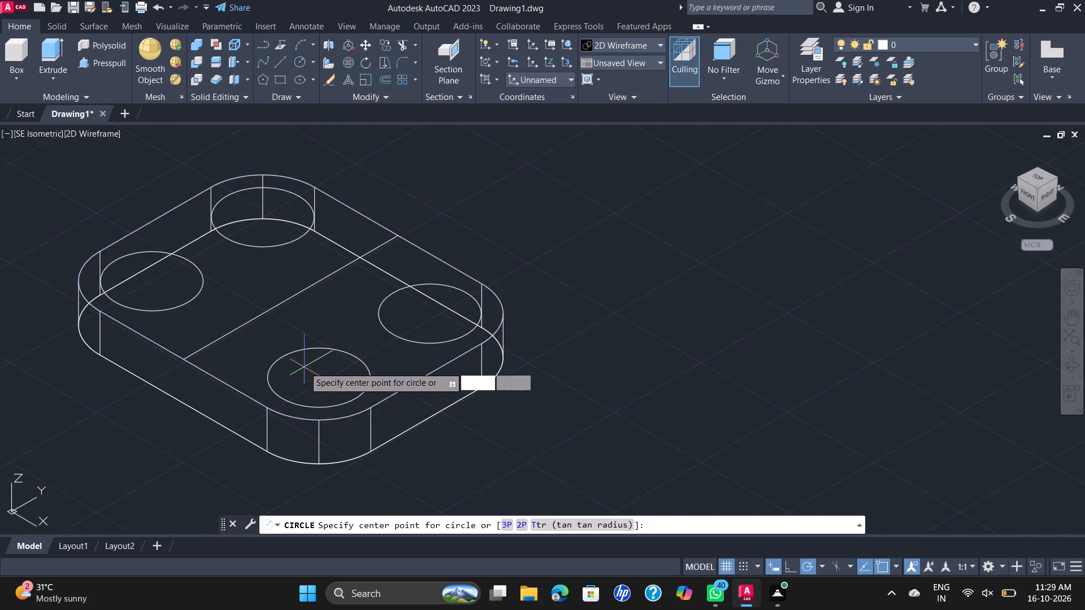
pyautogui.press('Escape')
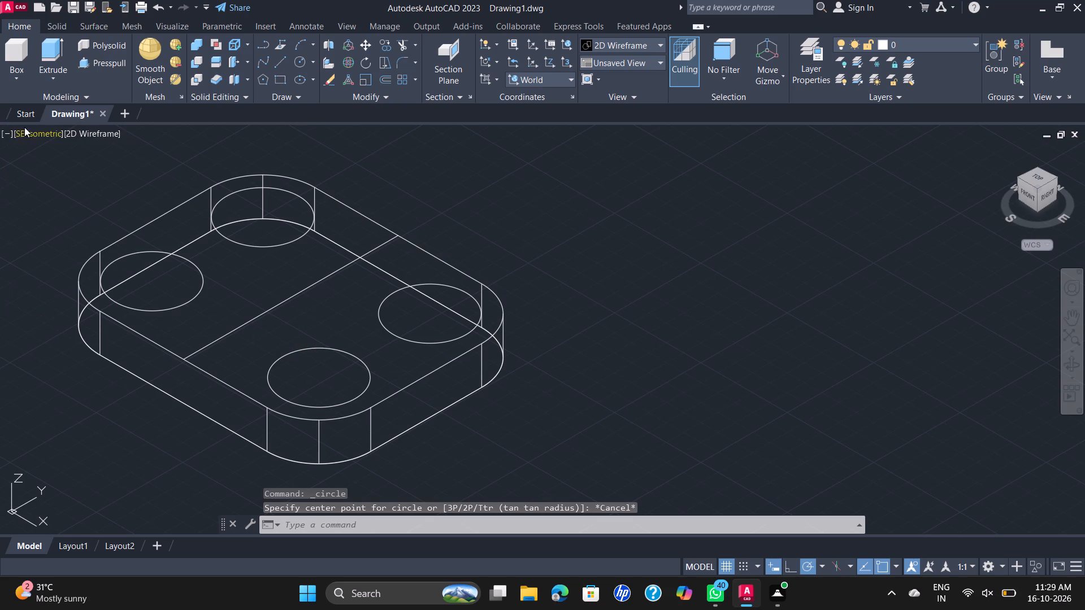
# Switch the model to the Top view.
pyautogui.click(37, 132)
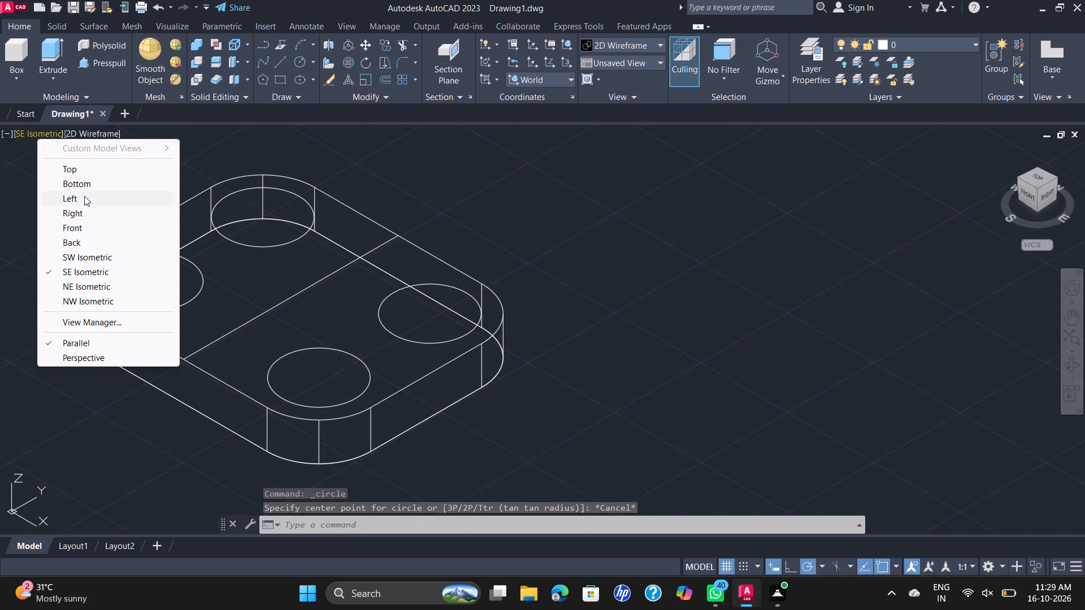
pyautogui.click(89, 163)
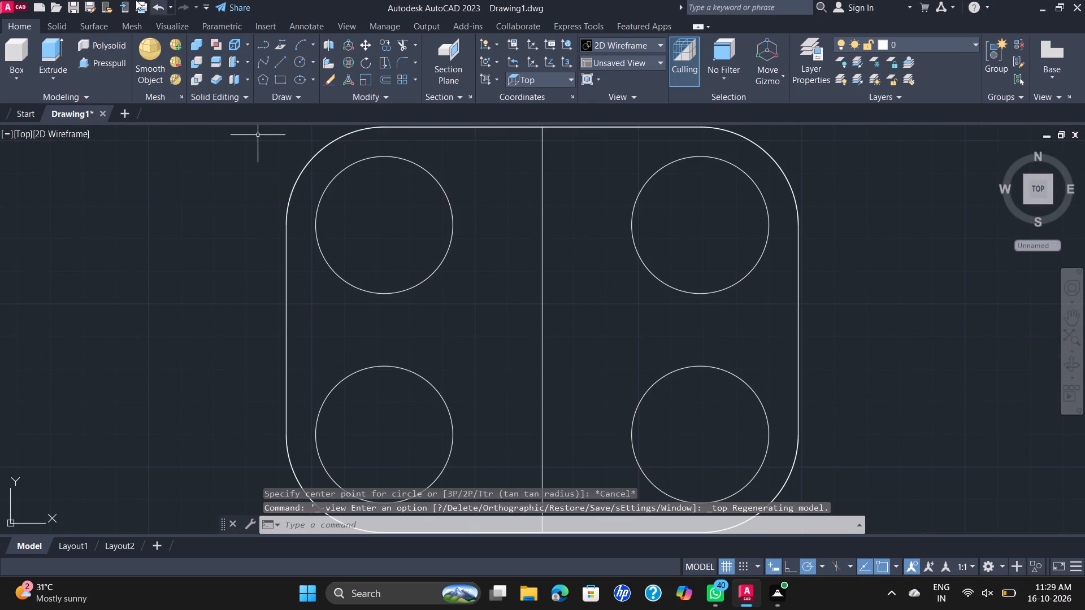
pyautogui.scroll(-2, 402, 229)
pyautogui.scroll(1, 414, 267)
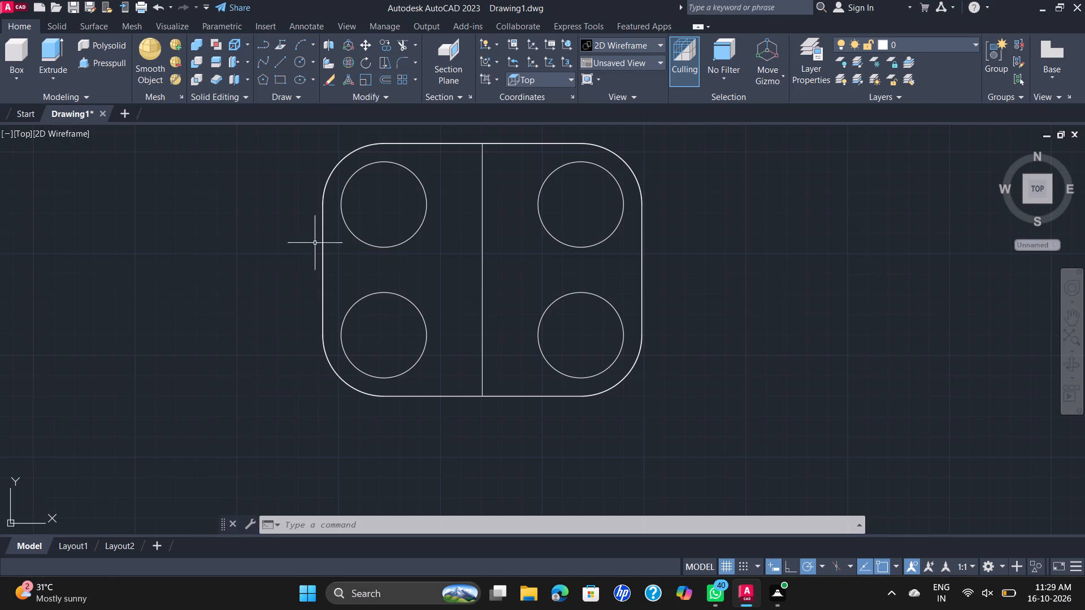
# Add a center mark to the circle in the plate's lower-left corner.
pyautogui.click(296, 57)
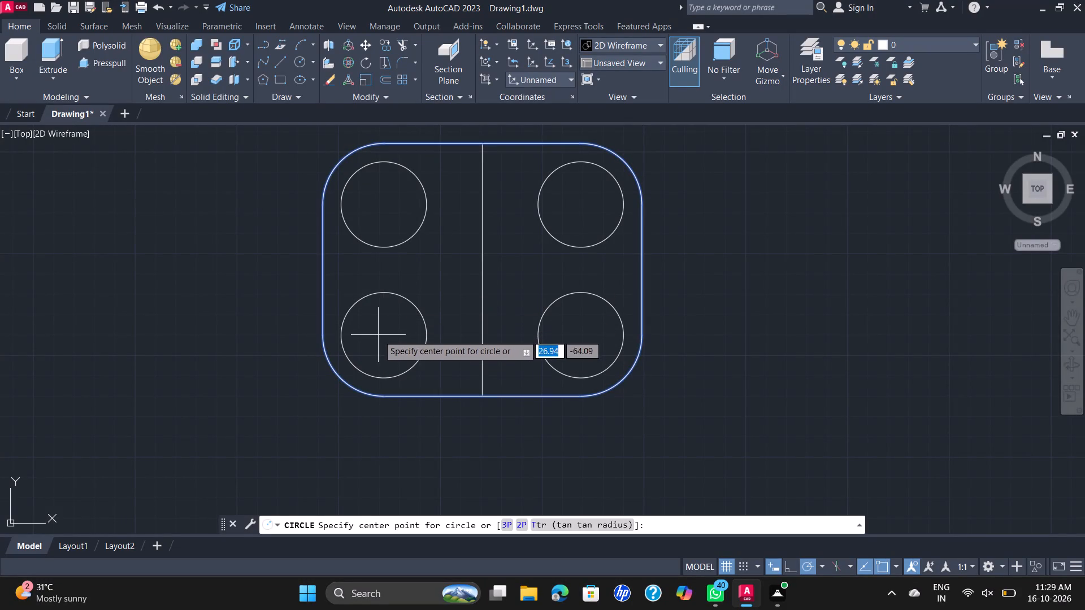
pyautogui.press('Escape')
pyautogui.press('c')
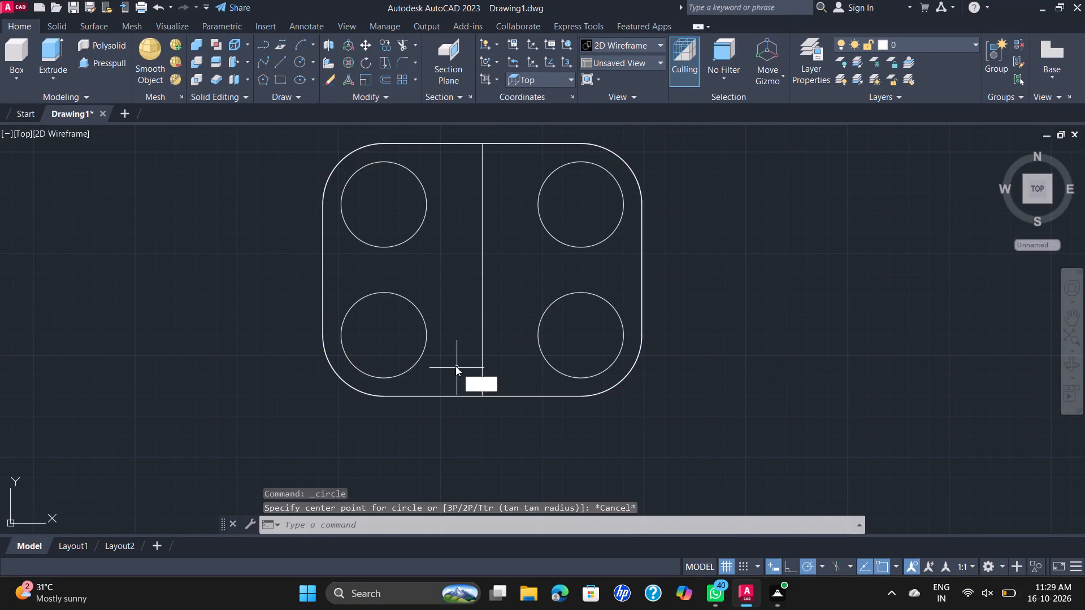
pyautogui.press('m')
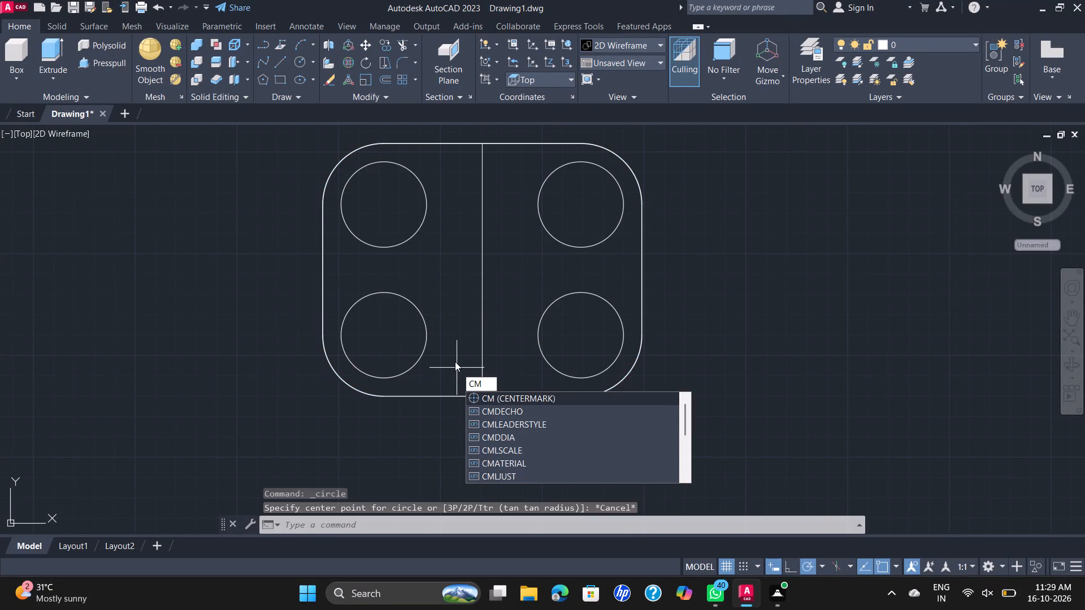
pyautogui.press('Return')
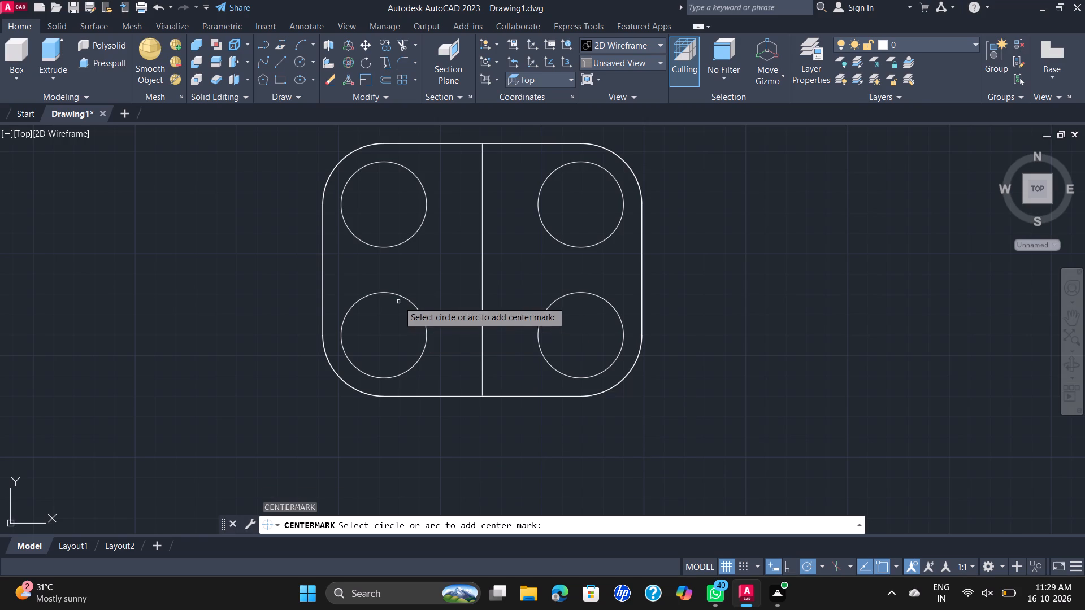
pyautogui.click(411, 306)
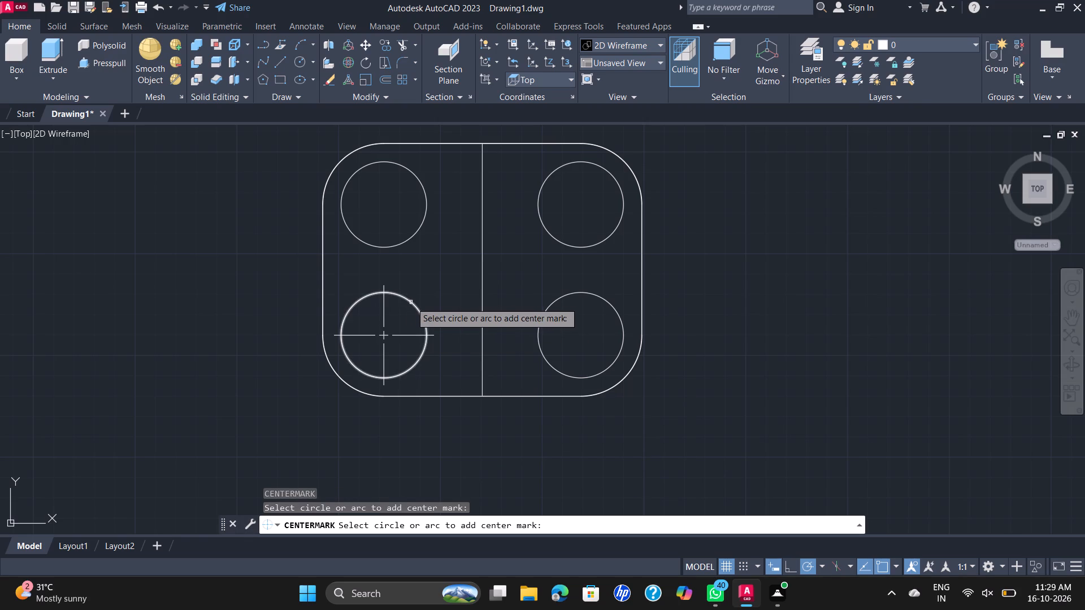
pyautogui.press('Escape')
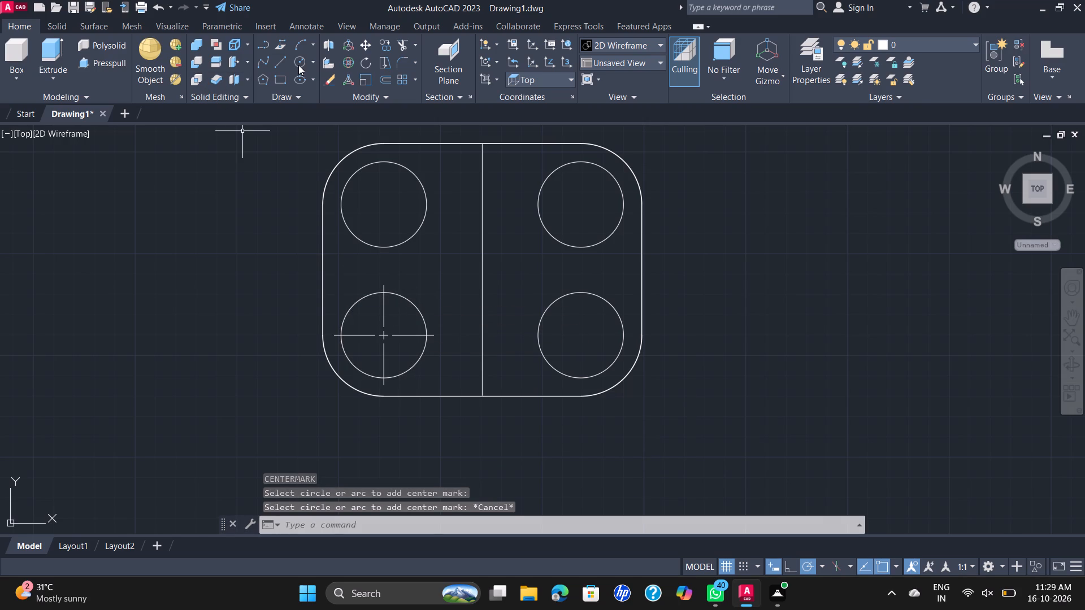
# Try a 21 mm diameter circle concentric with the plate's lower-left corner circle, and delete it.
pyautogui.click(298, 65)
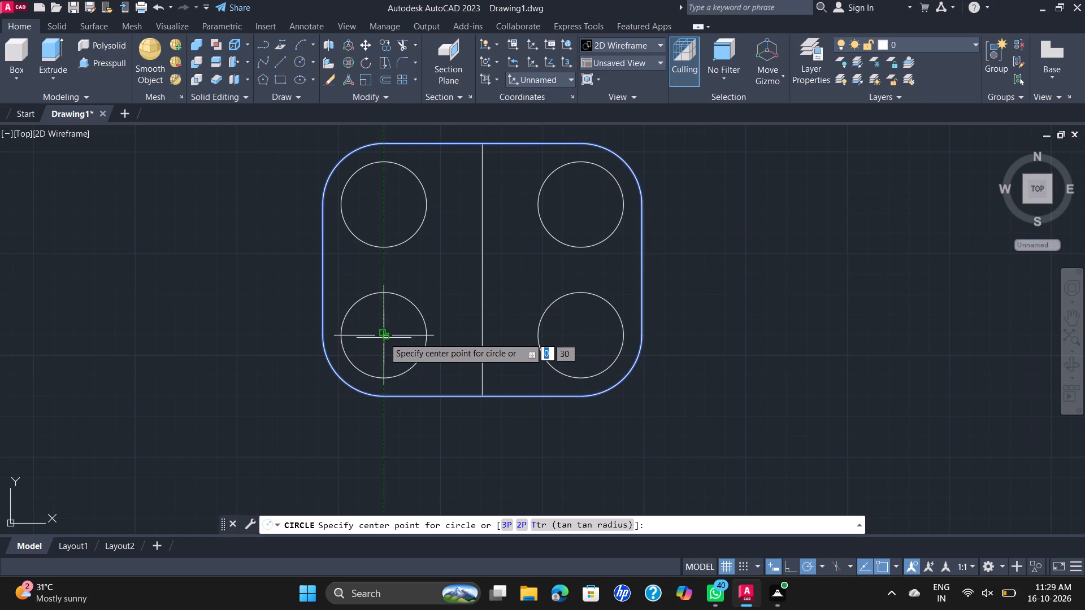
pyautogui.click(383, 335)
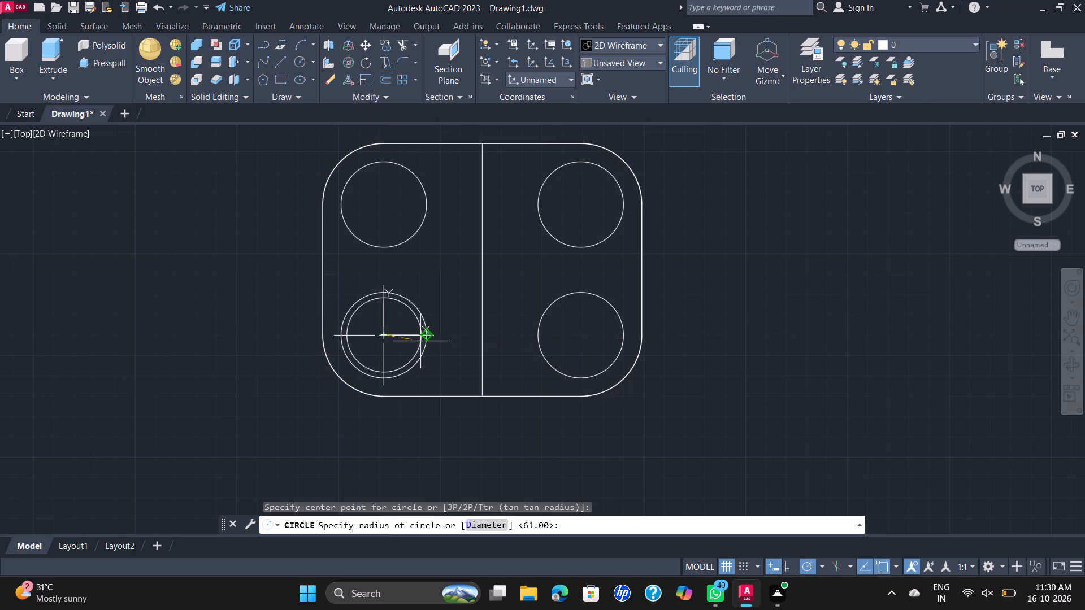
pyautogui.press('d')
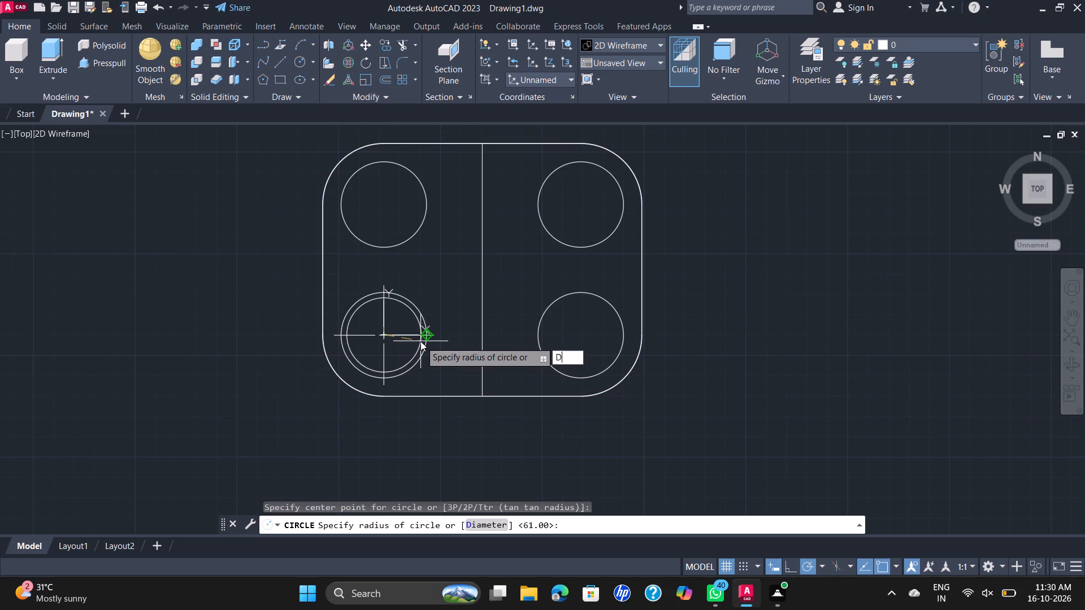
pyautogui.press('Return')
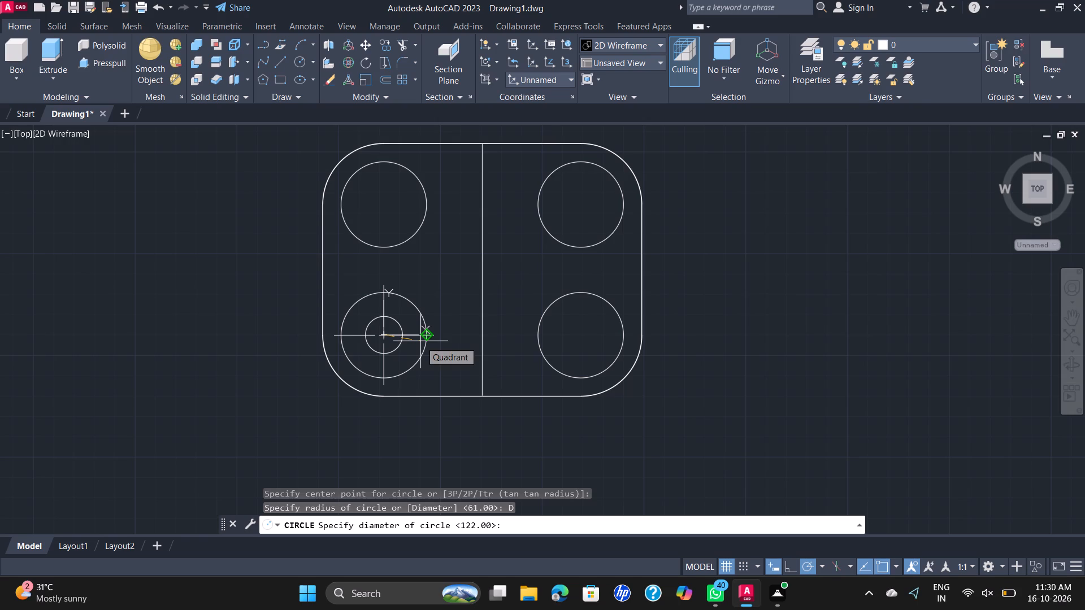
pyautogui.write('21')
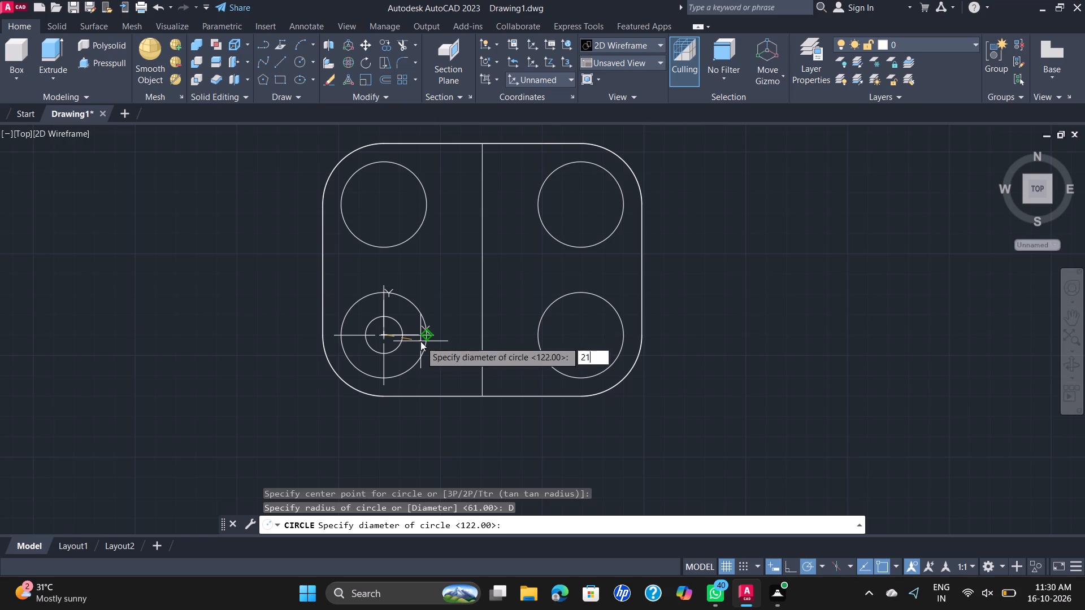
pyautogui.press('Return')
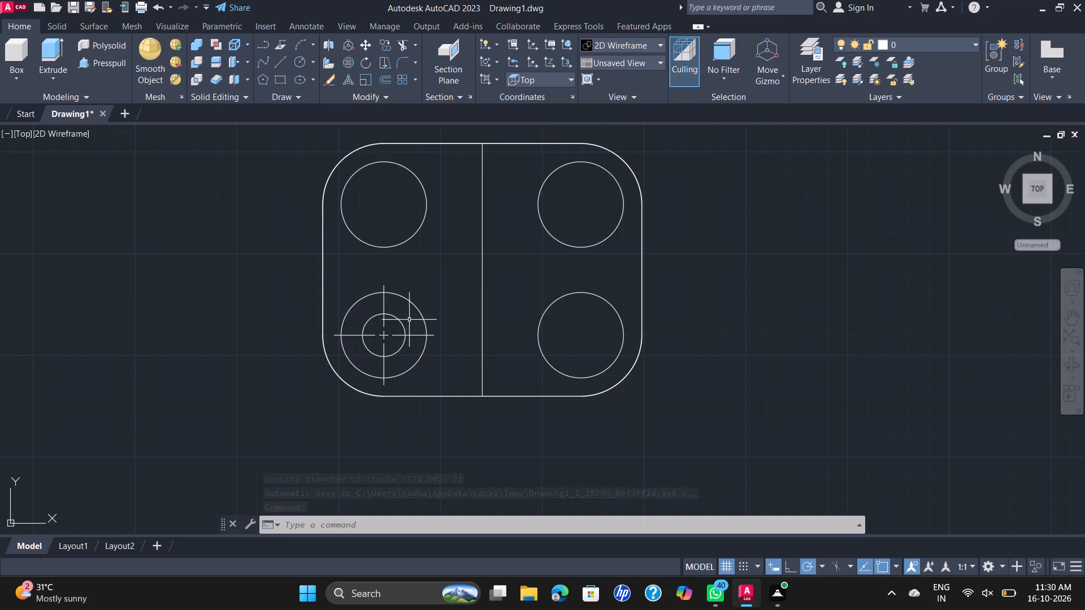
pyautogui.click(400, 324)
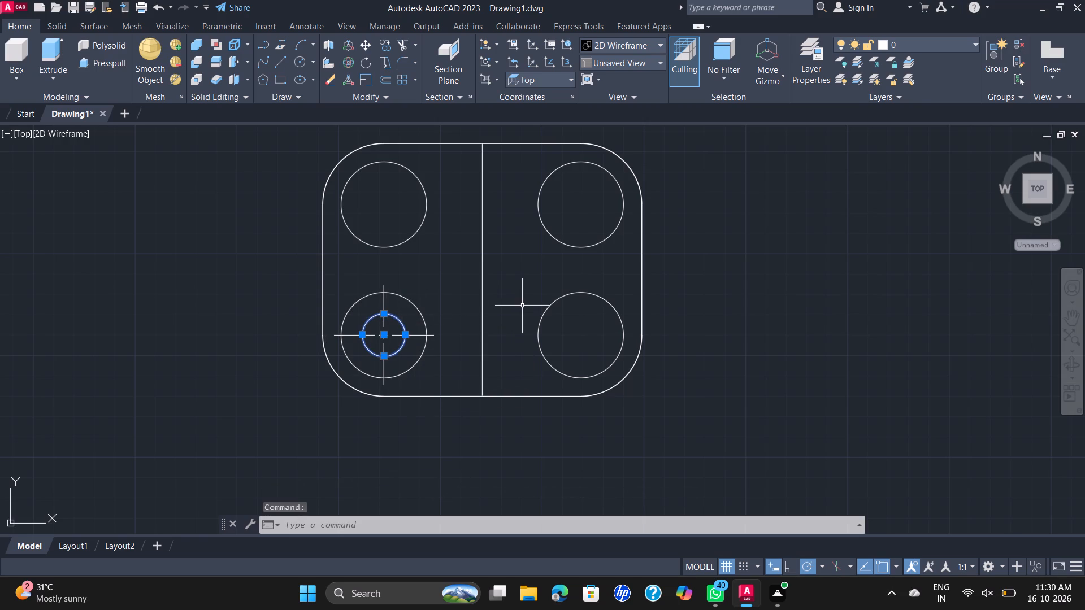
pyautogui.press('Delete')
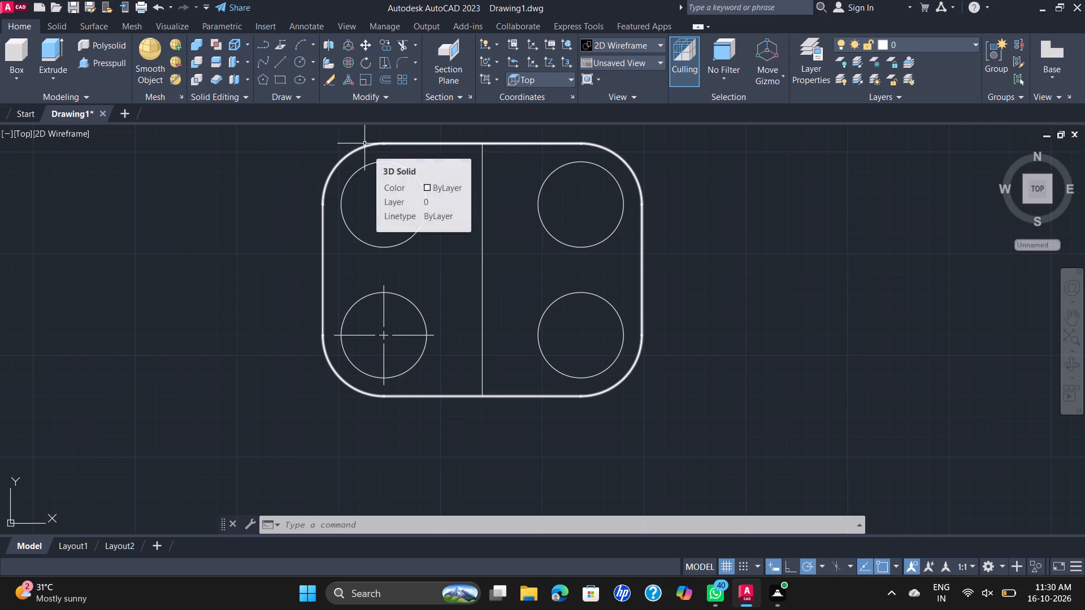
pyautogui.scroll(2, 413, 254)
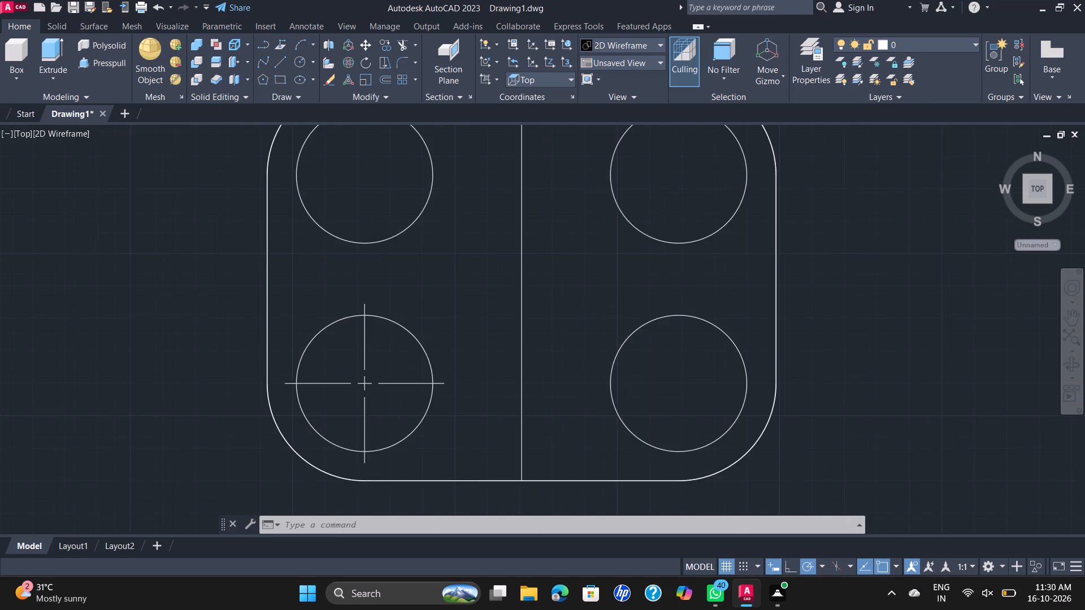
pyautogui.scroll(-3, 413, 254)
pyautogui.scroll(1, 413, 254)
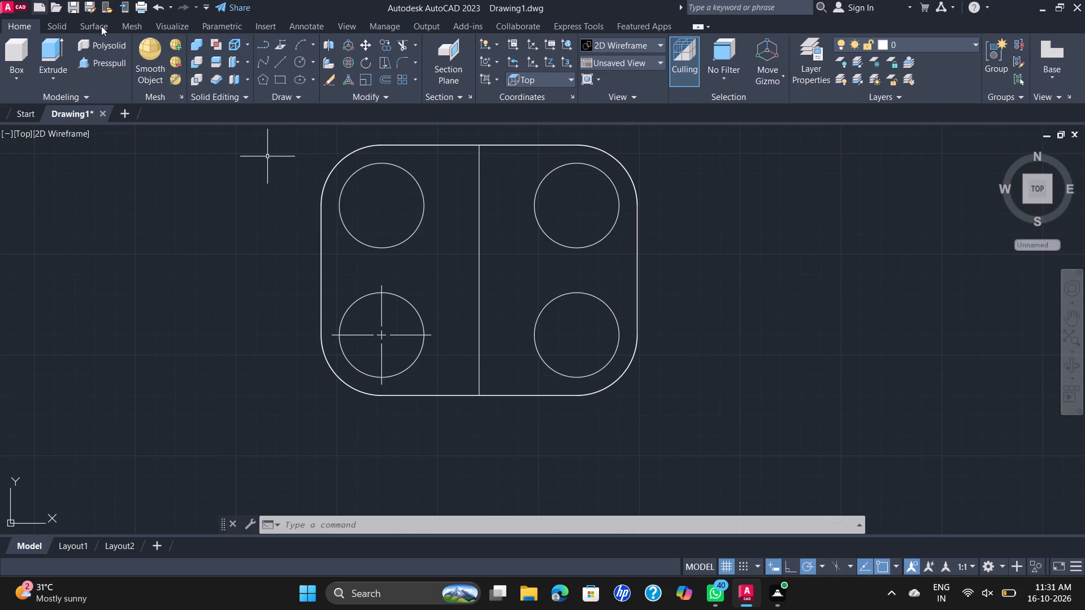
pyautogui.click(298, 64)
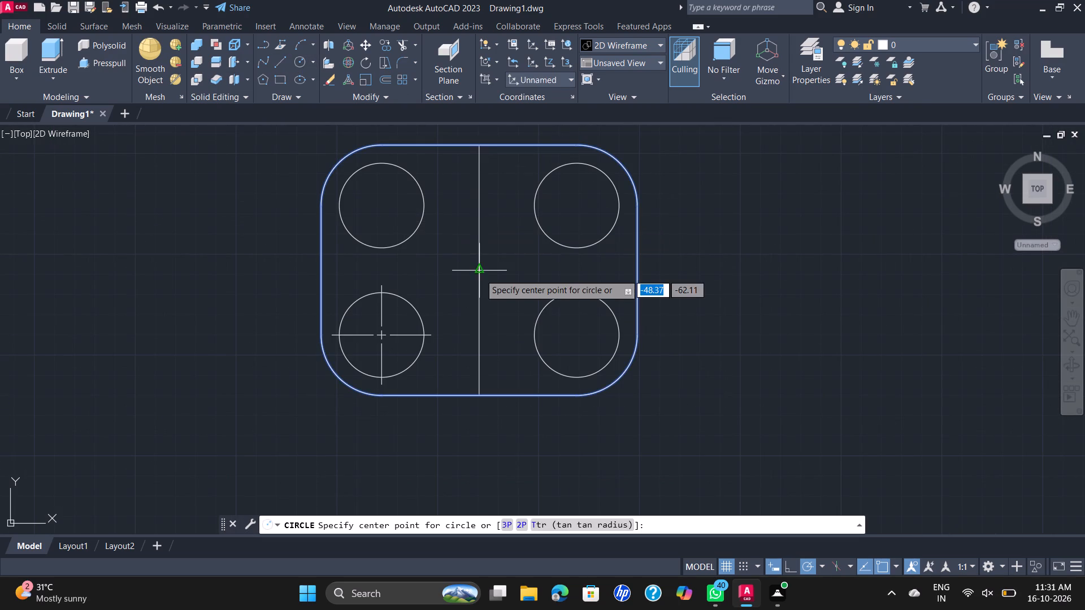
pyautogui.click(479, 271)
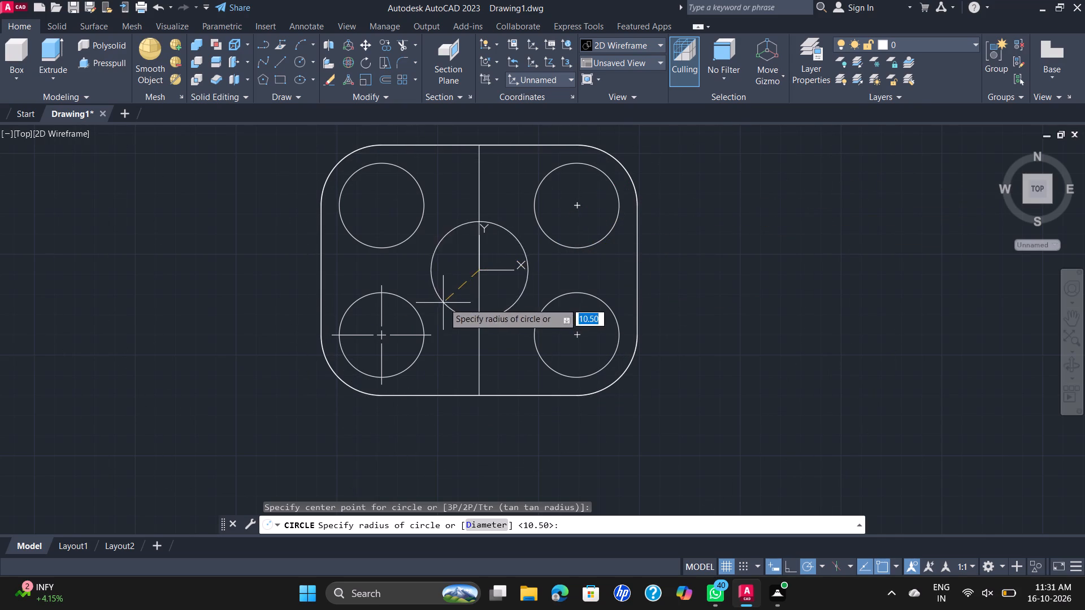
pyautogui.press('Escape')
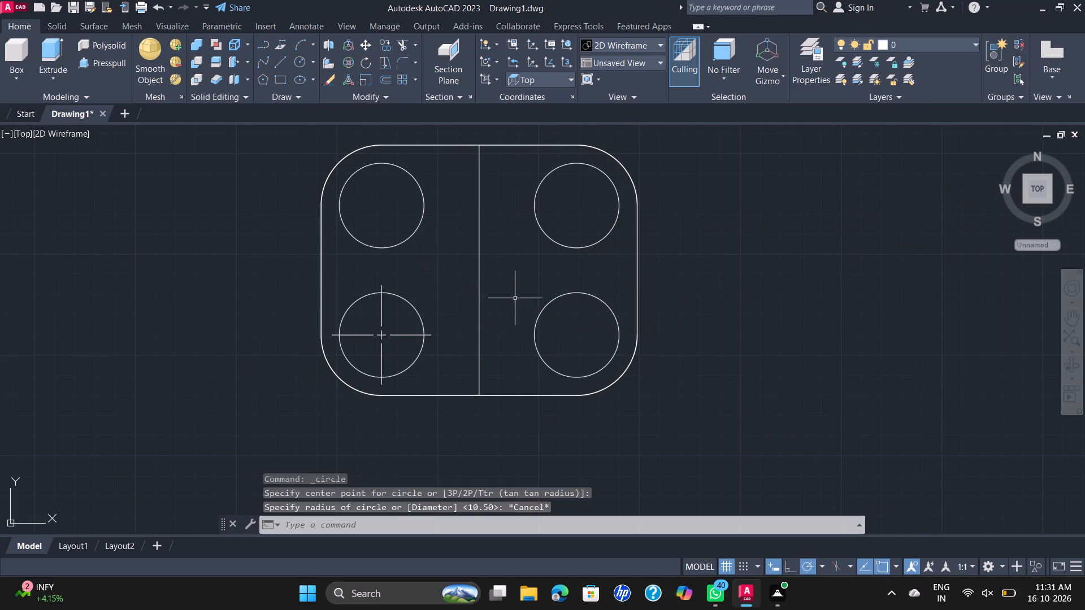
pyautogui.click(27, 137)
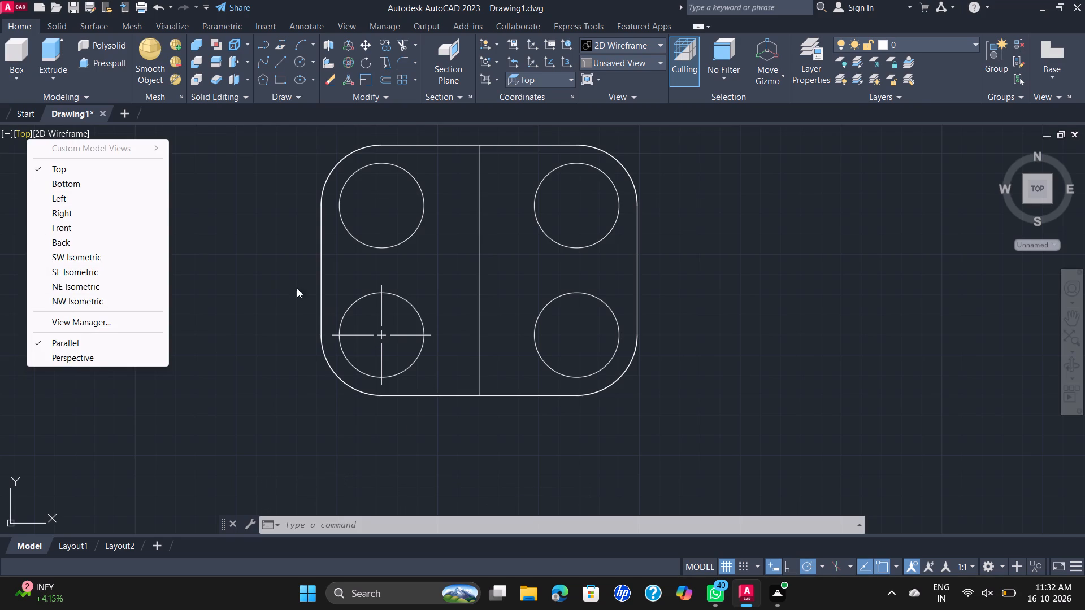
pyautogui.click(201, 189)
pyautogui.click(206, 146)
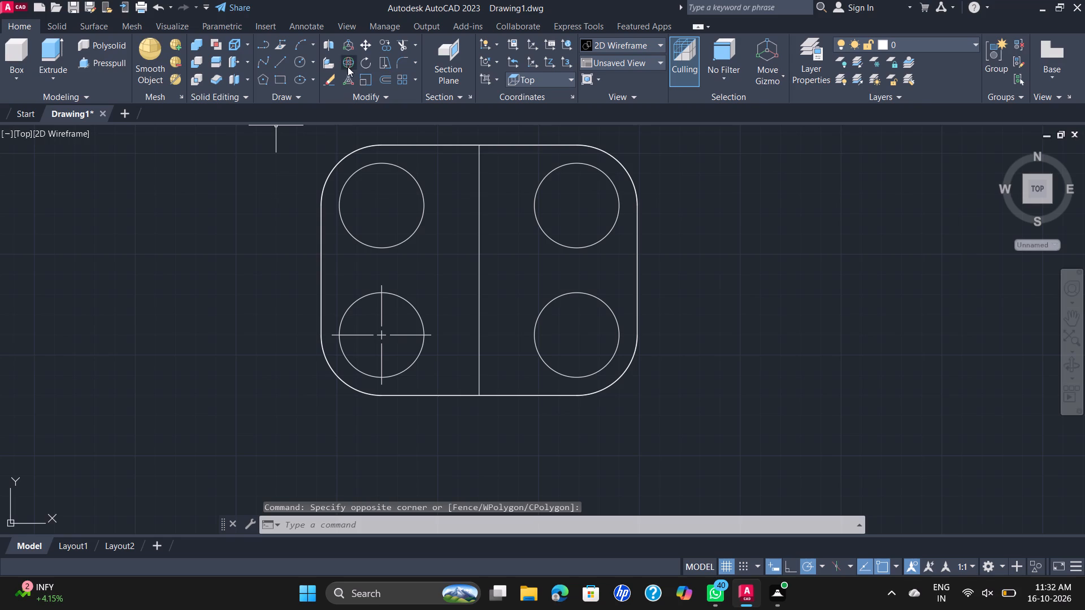
# Draw a 25 mm diameter circle concentric with the plate's lower-left corner circle.
pyautogui.click(306, 59)
pyautogui.click(383, 335)
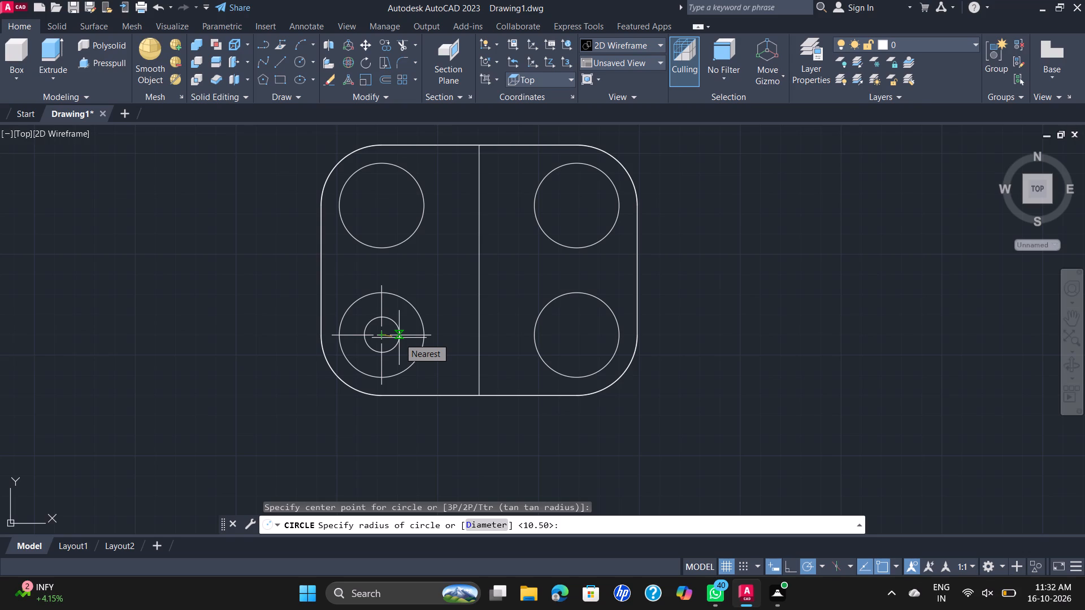
pyautogui.press('d')
pyautogui.press('Return')
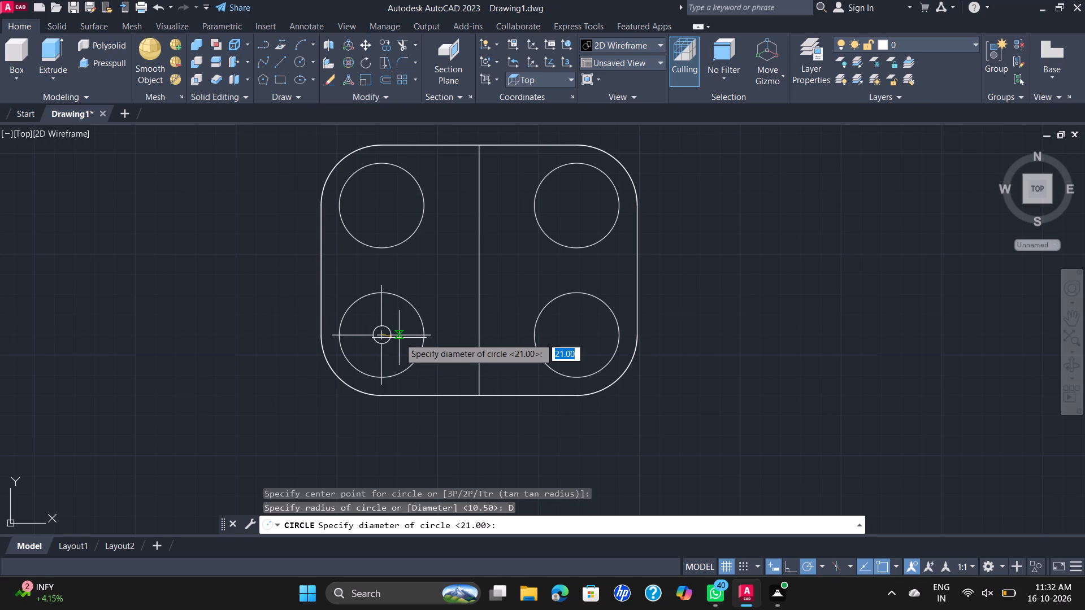
pyautogui.write('25')
pyautogui.press('Return')
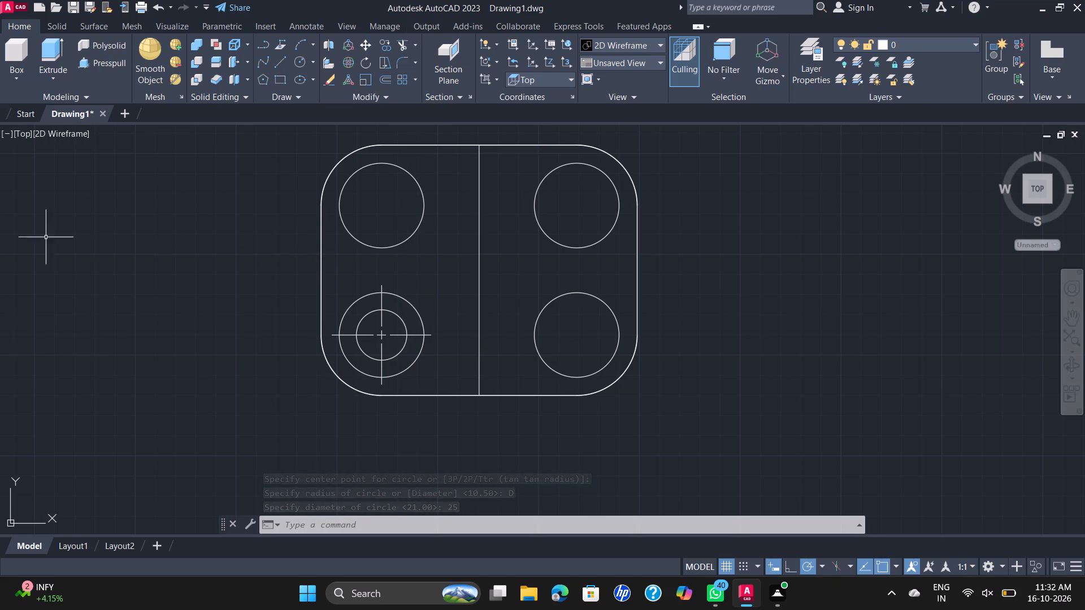
# Copy the 25 mm circle from its centre to the centres of the other three corner circles.
pyautogui.click(381, 47)
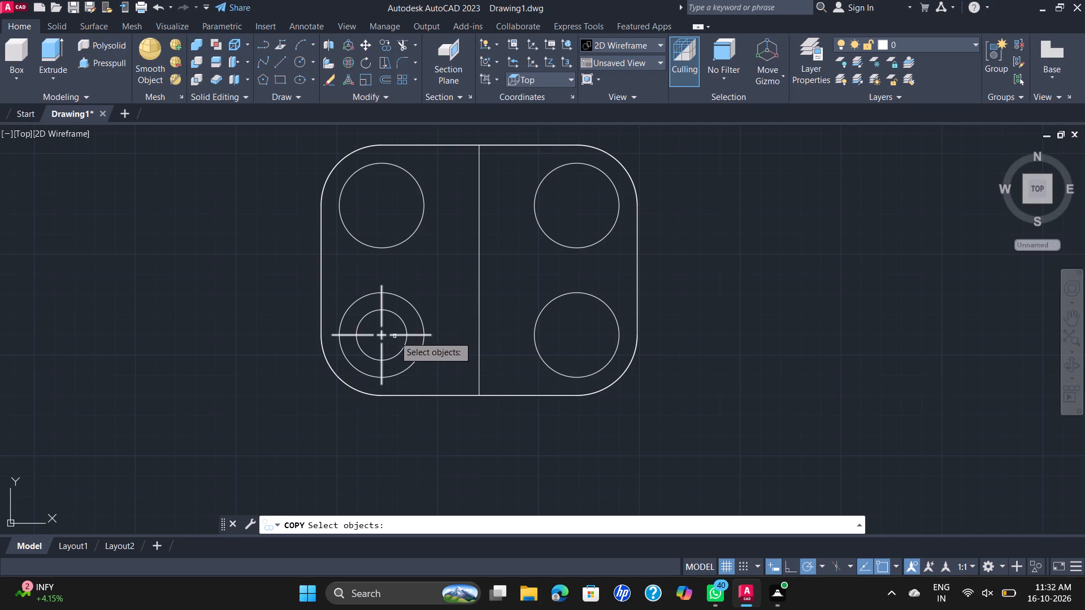
pyautogui.click(403, 326)
pyautogui.rightClick(405, 324)
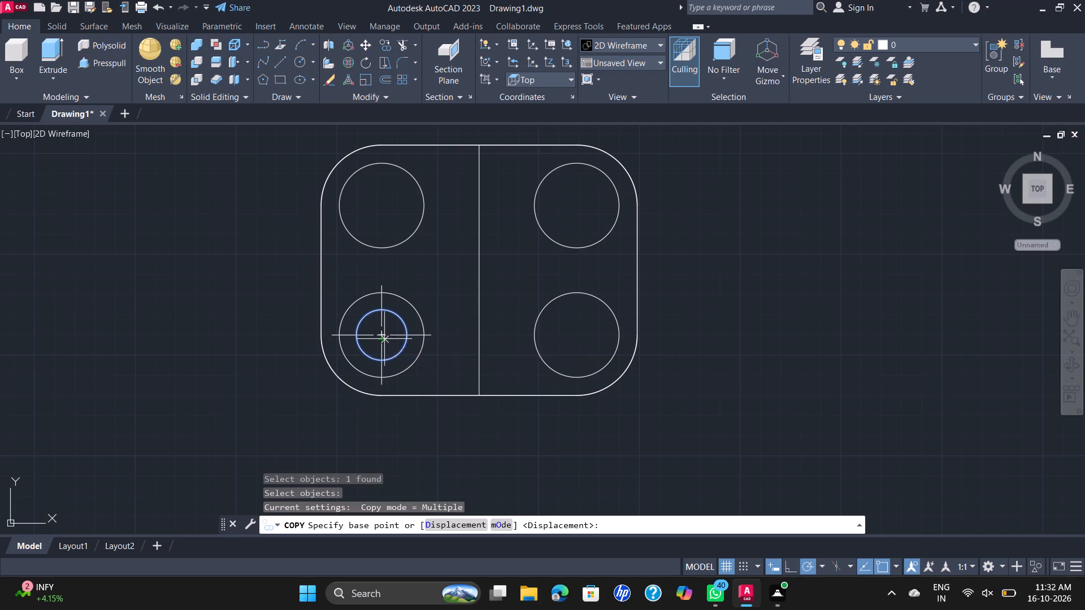
pyautogui.click(381, 335)
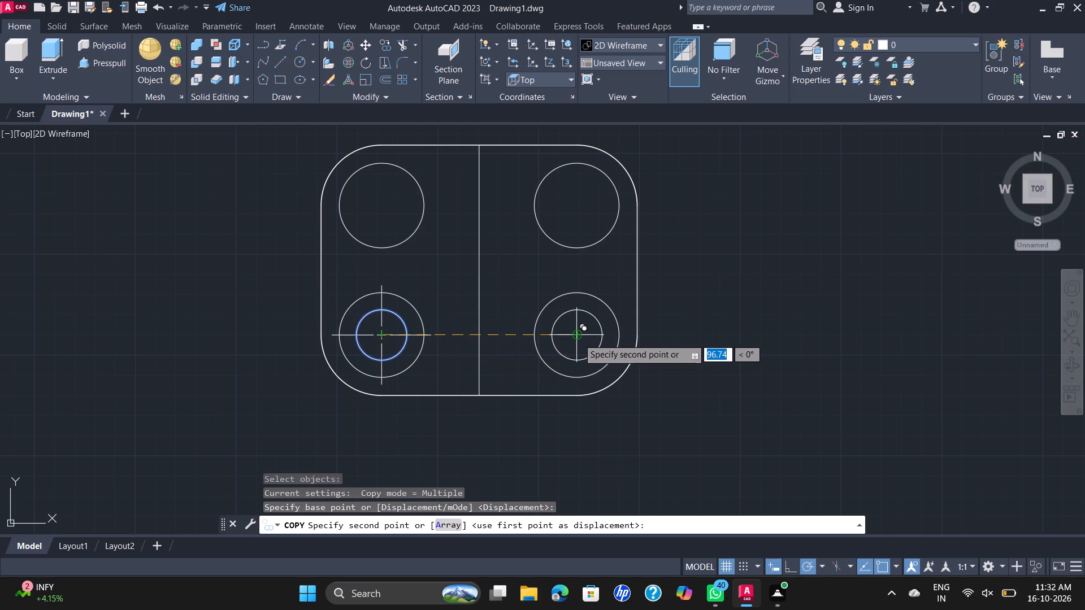
pyautogui.click(578, 338)
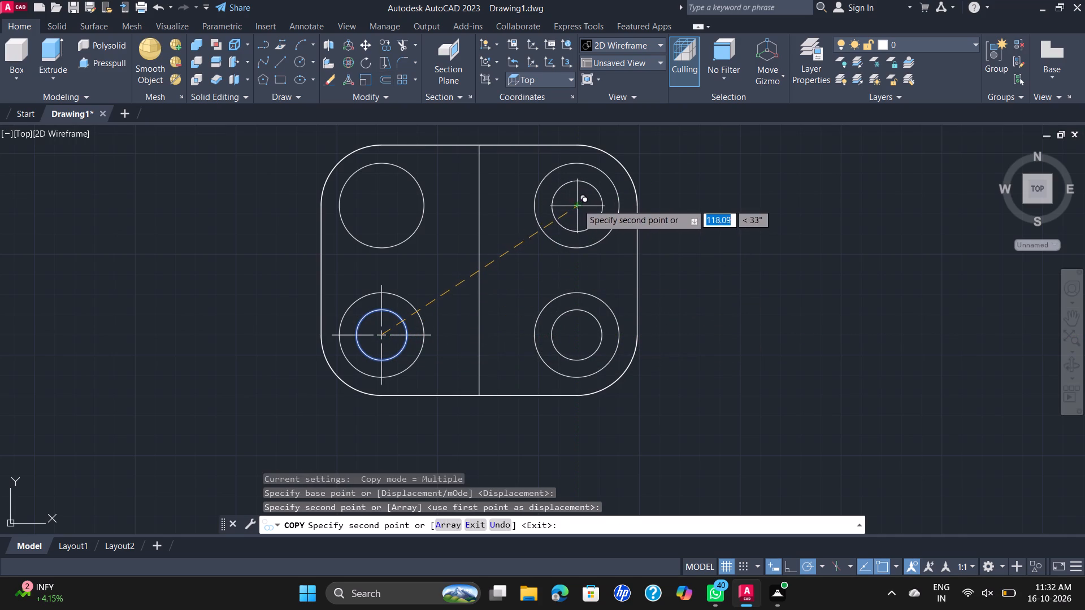
pyautogui.click(579, 203)
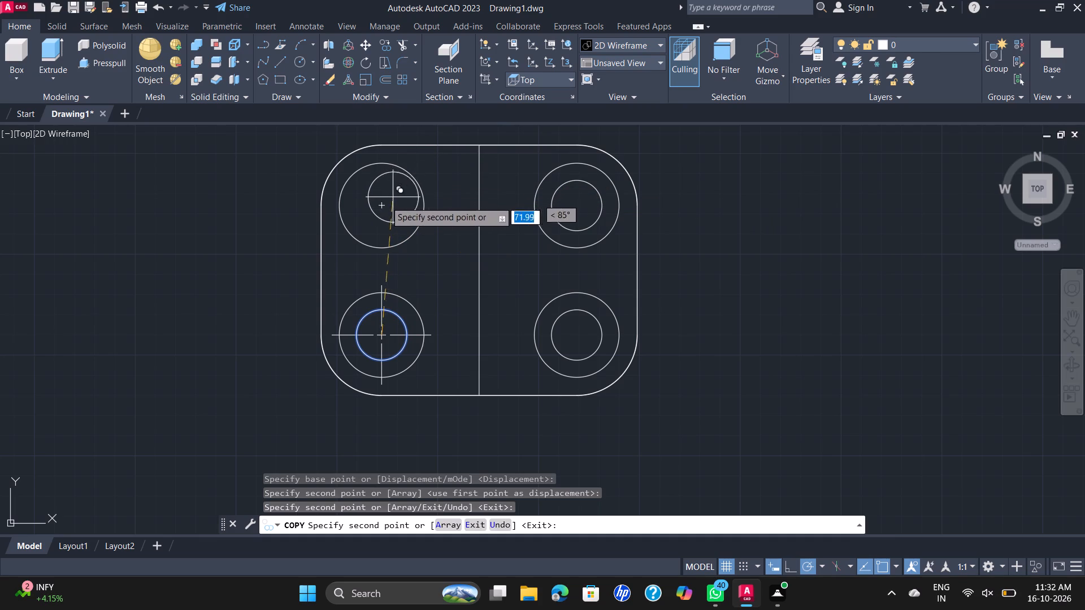
pyautogui.click(381, 202)
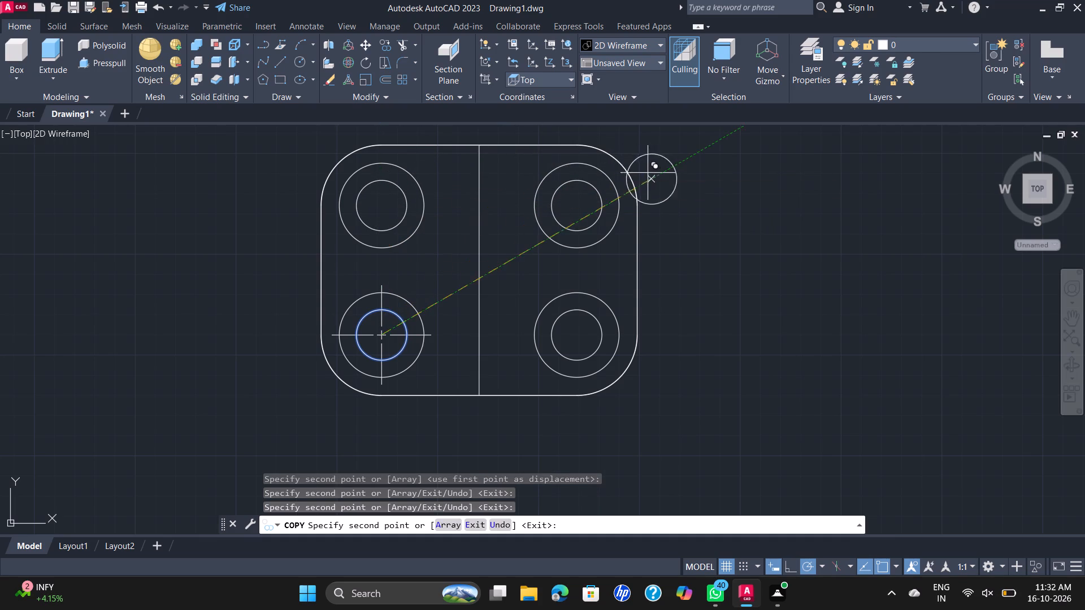
pyautogui.press('Escape')
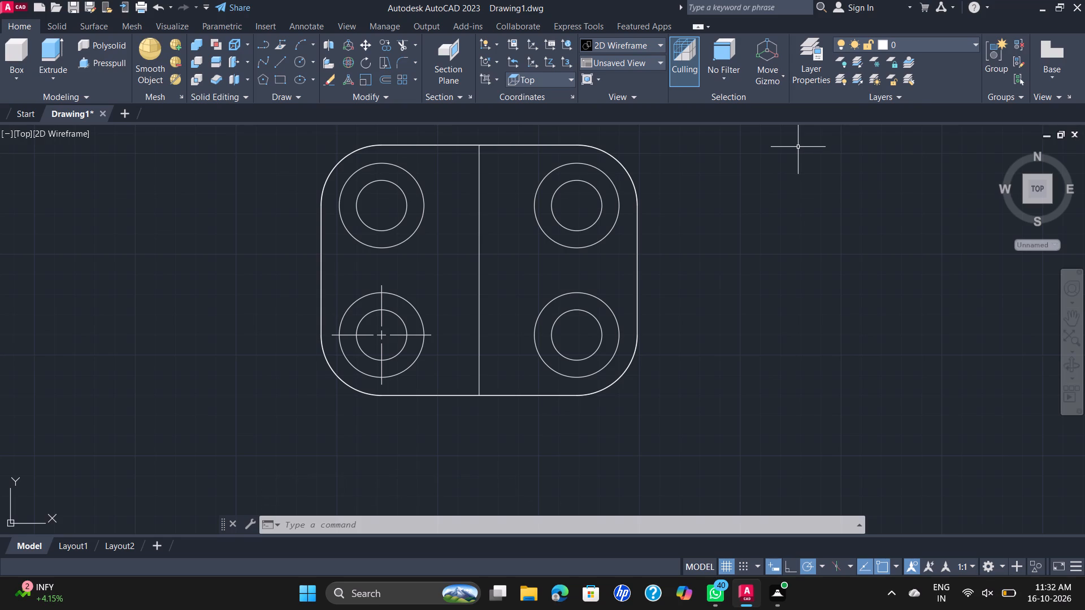
# Delete the center mark from the plate's lower-left corner circle.
pyautogui.scroll(-1, 797, 147)
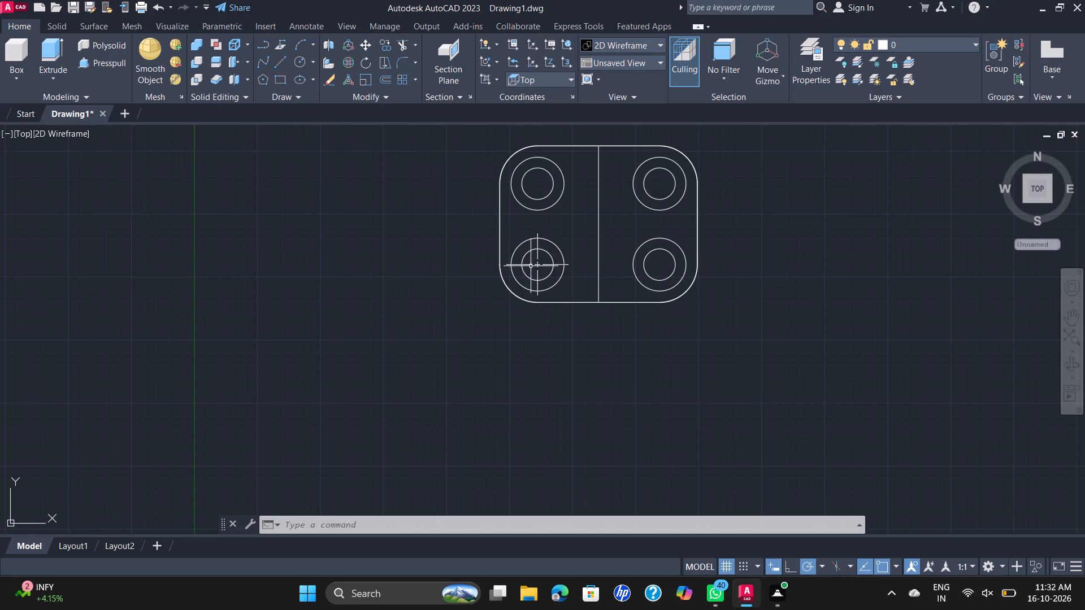
pyautogui.click(539, 267)
pyautogui.press('Delete')
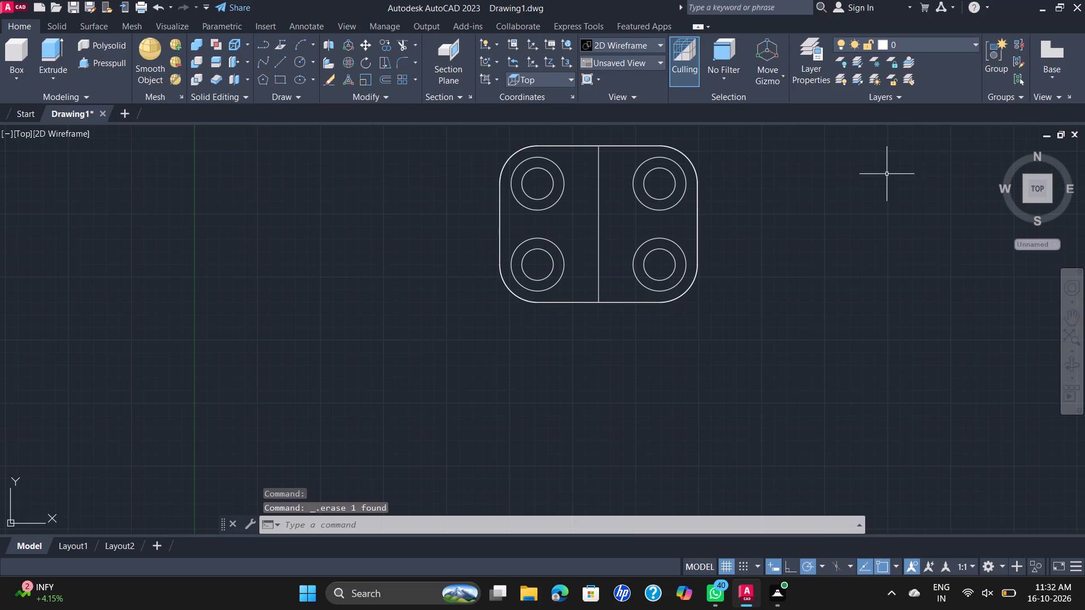
# Switch the model to the SE Isometric view.
pyautogui.click(16, 129)
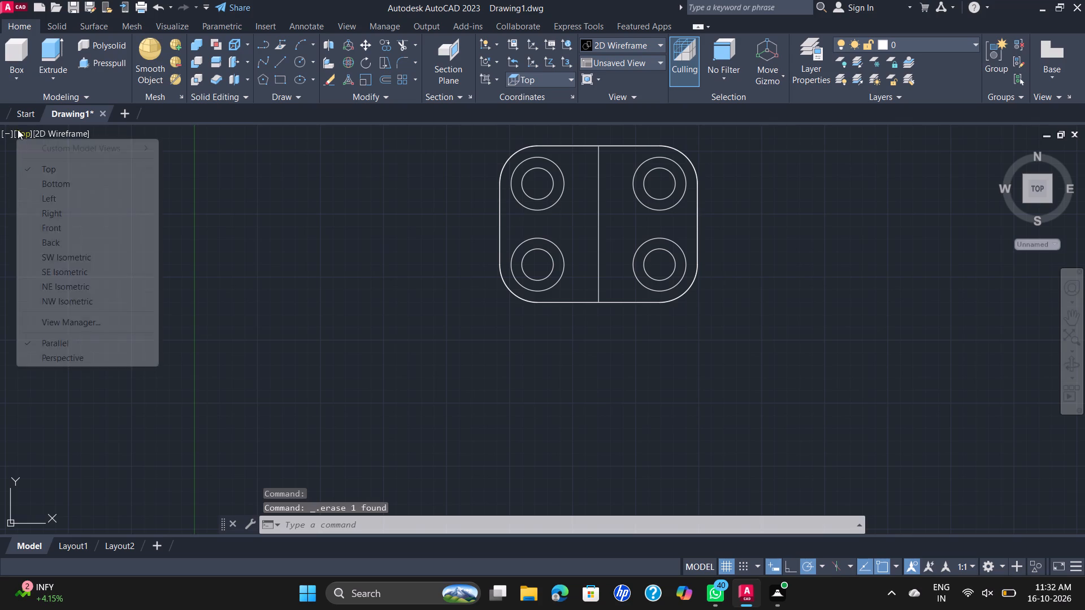
pyautogui.click(80, 268)
pyautogui.scroll(-1, 417, 211)
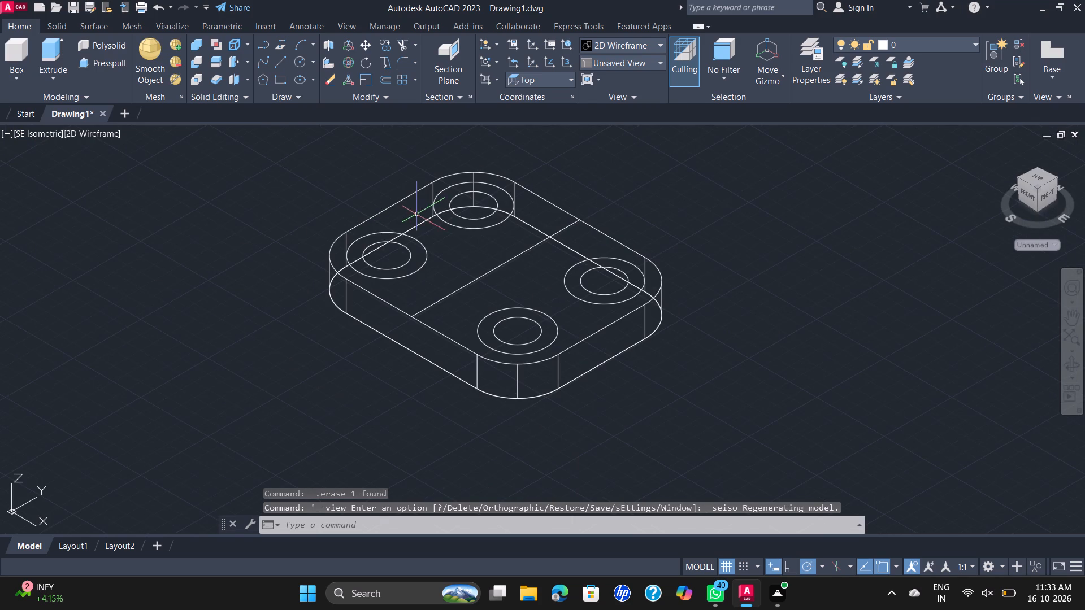
pyautogui.moveTo(463, 260); pyautogui.dragTo(375, 304, button='middle')
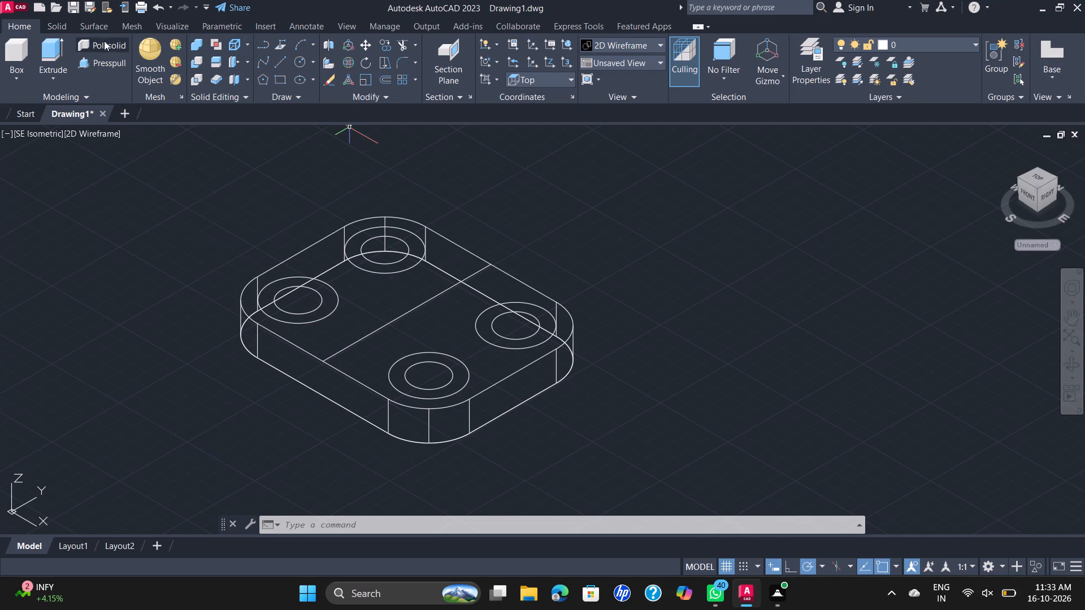
# Presspull the ring between the two concentric circles at the plate's left corner to a height of 1 mm.
pyautogui.click(103, 67)
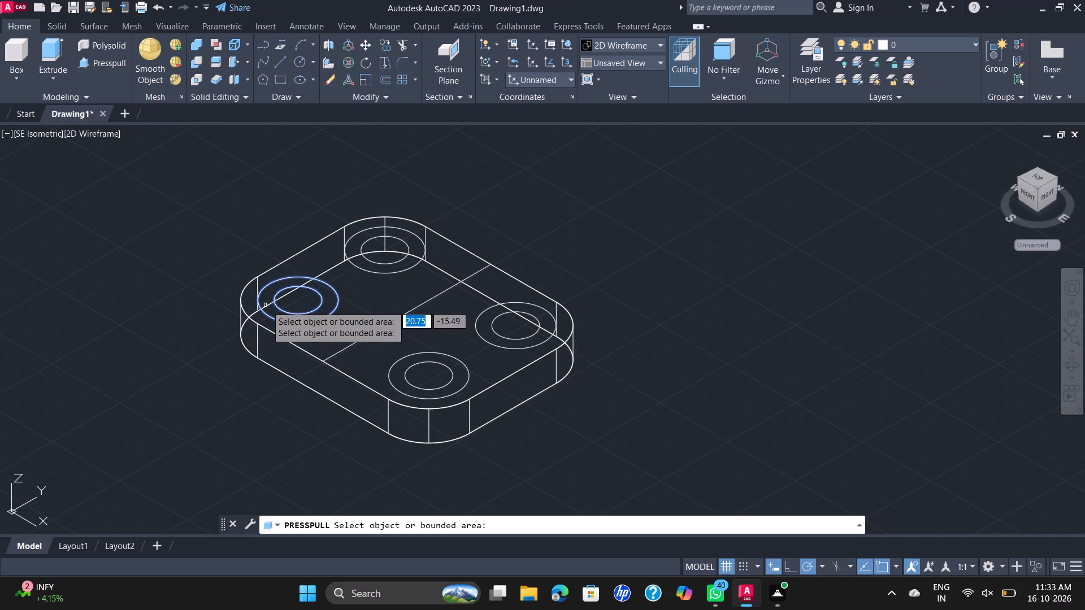
pyautogui.click(270, 308)
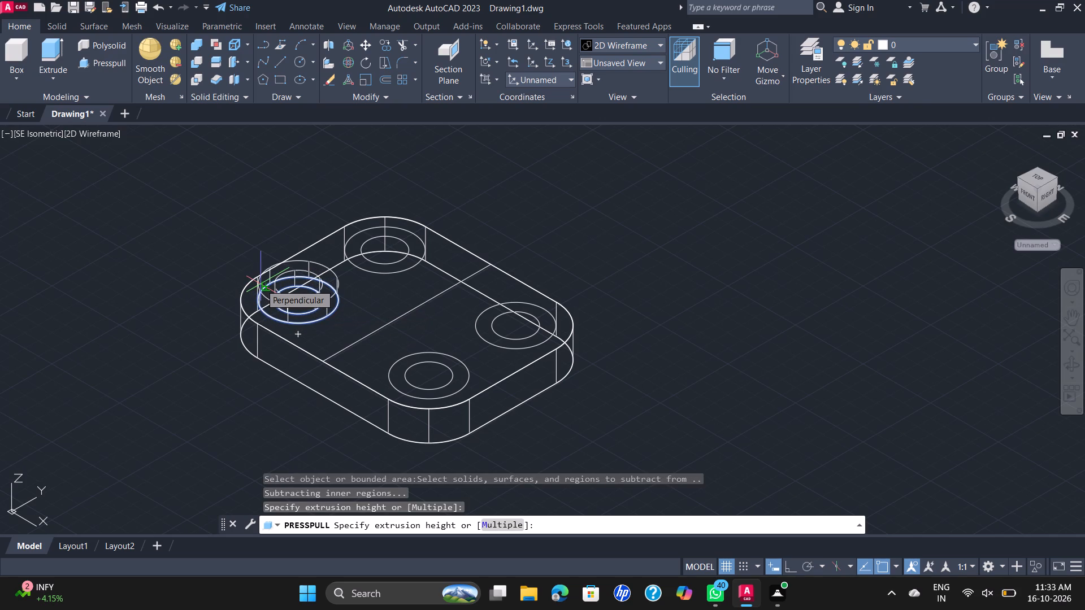
pyautogui.press('1')
pyautogui.press('Return')
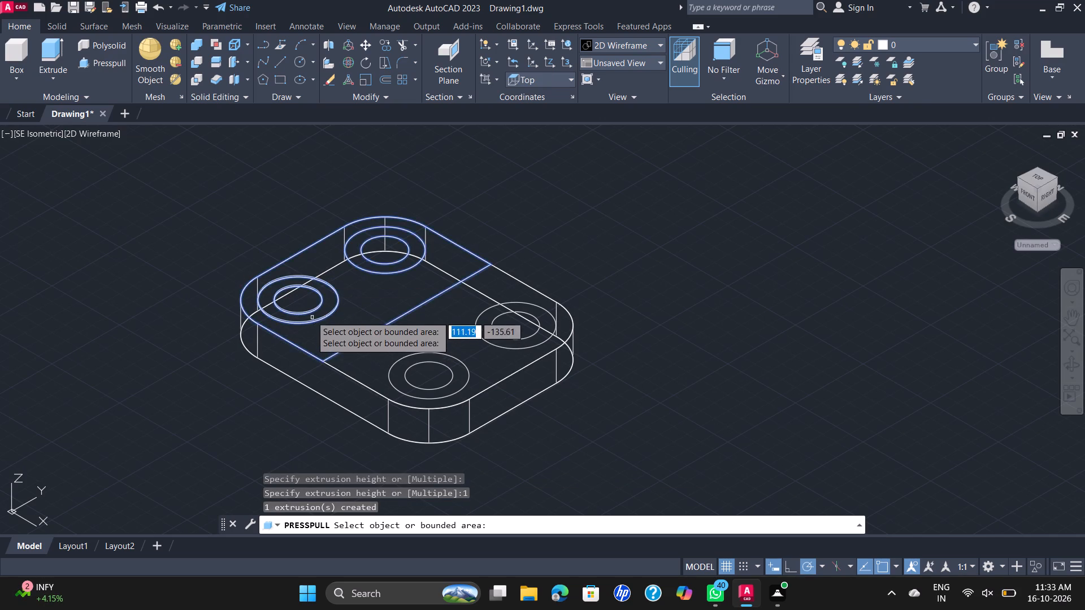
pyautogui.scroll(2, 310, 315)
pyautogui.scroll(-1, 519, 412)
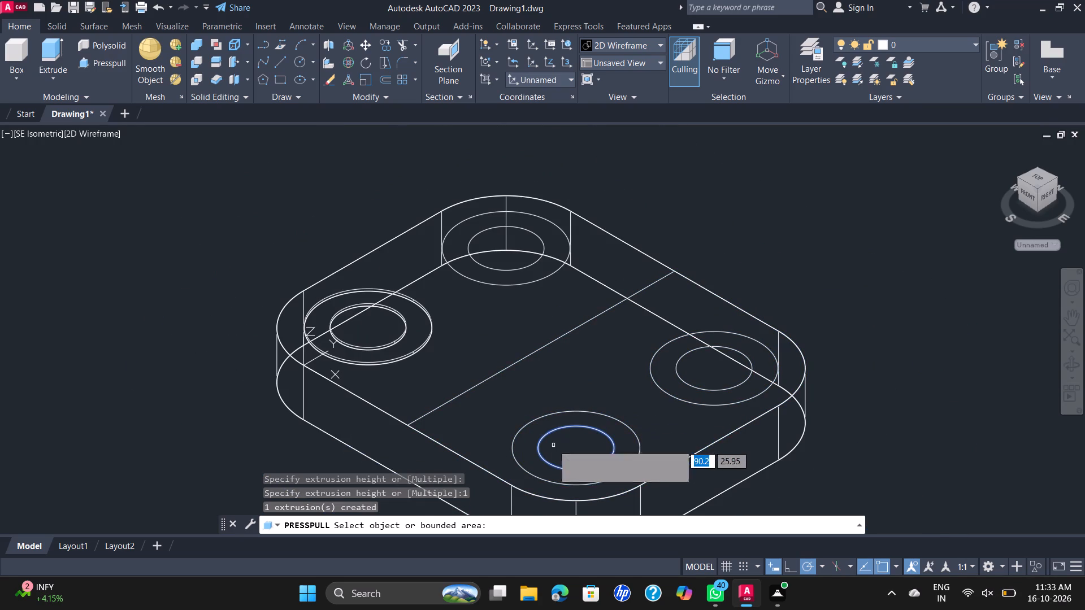
# Presspull the rings between the concentric circles at the plate's other three corners to a height of 1 mm each.
pyautogui.click(541, 433)
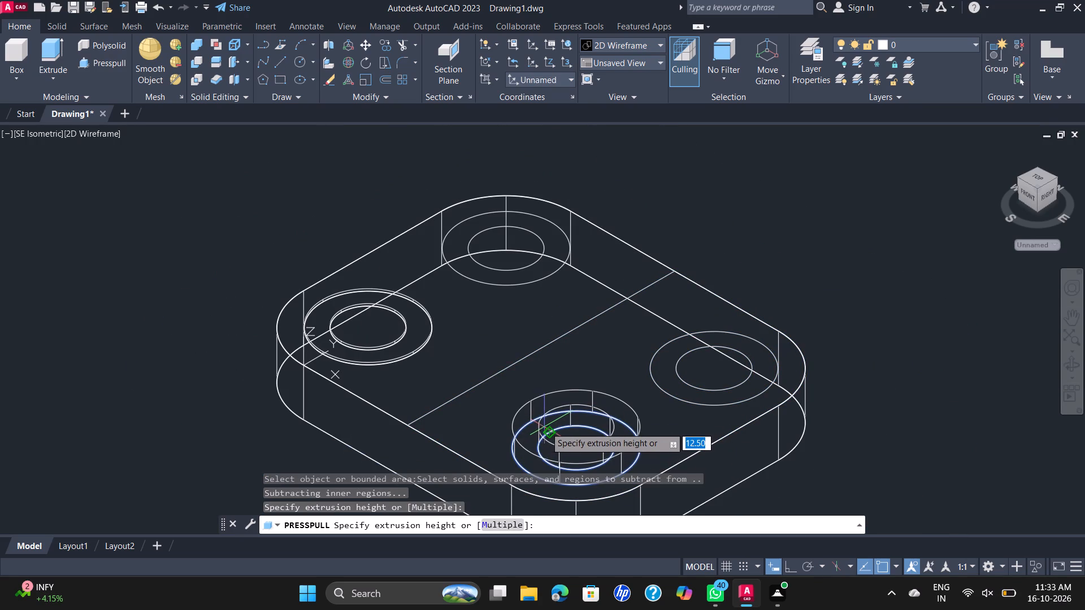
pyautogui.press('1')
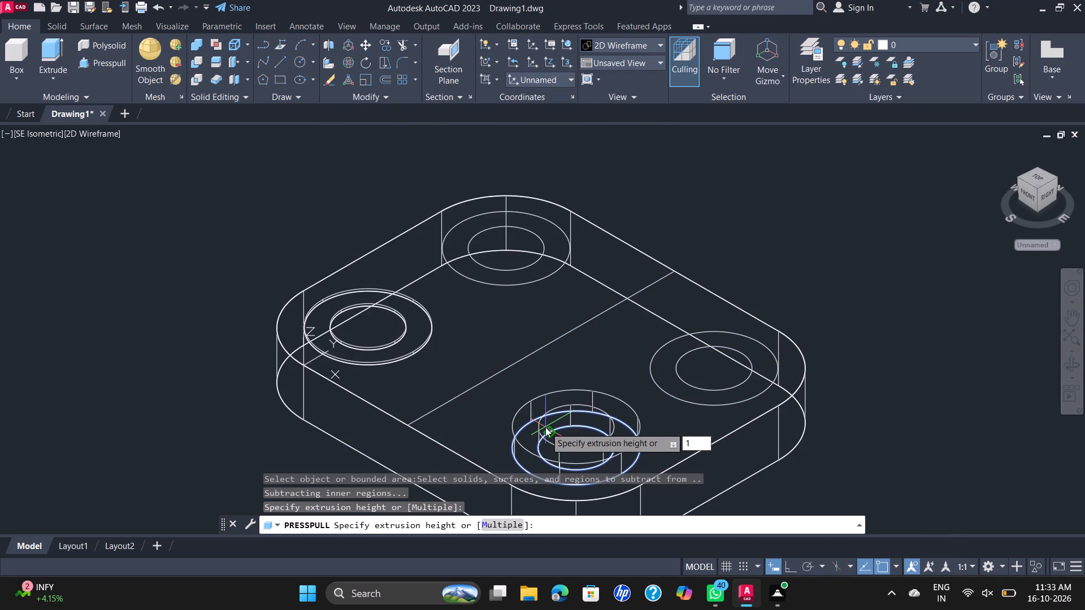
pyautogui.press('Return')
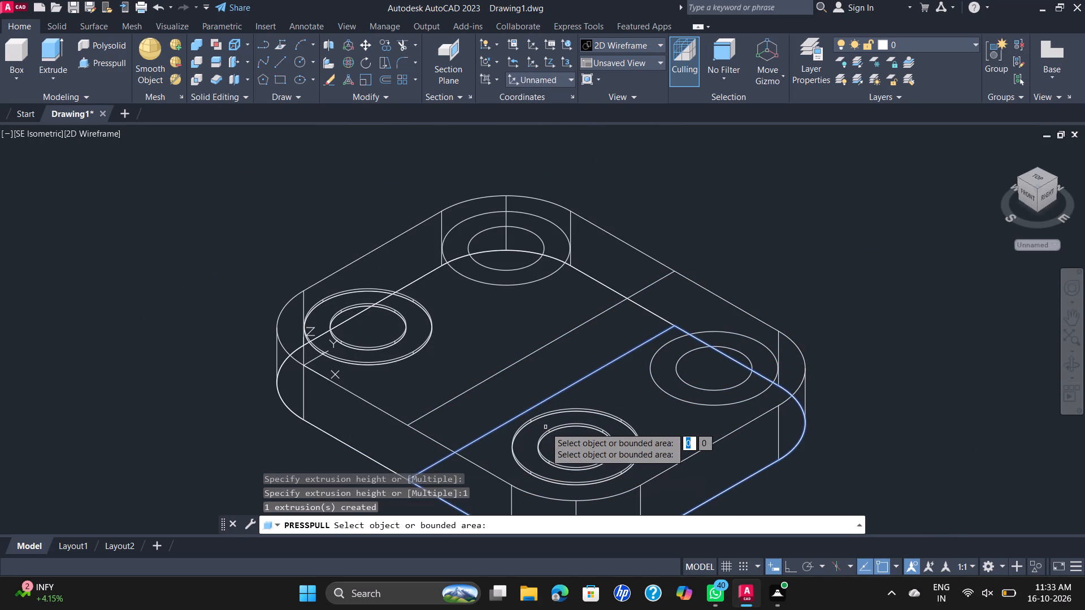
pyautogui.click(725, 393)
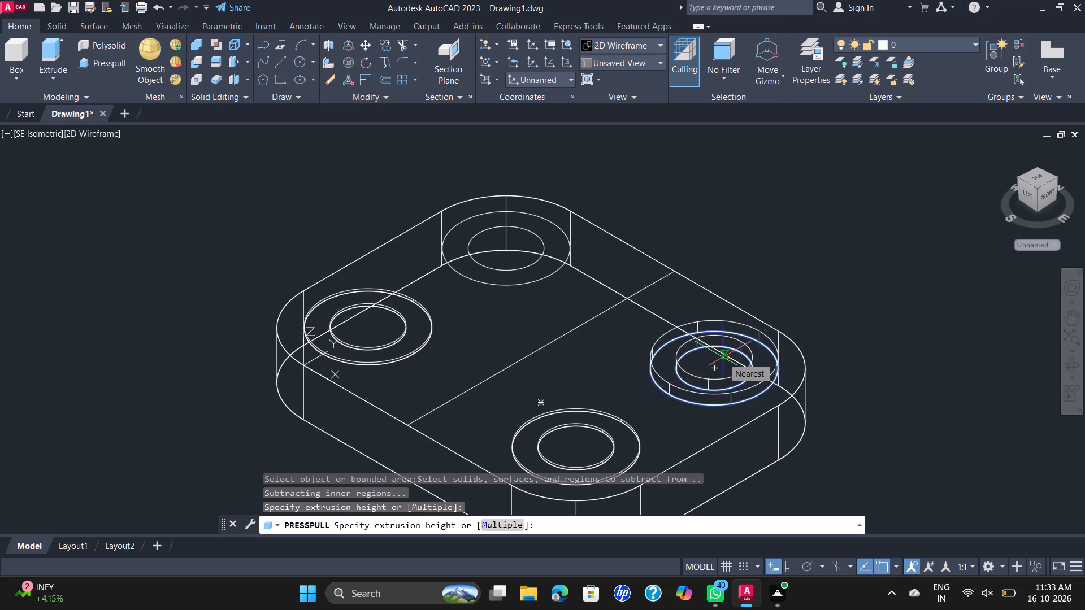
pyautogui.press('1')
pyautogui.press('Return')
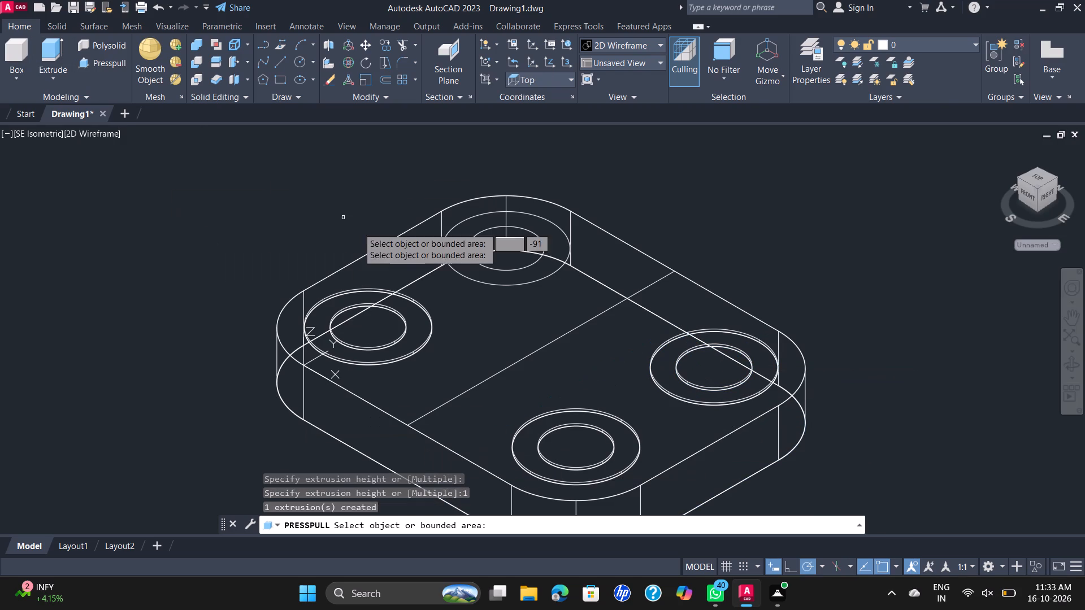
pyautogui.click(459, 262)
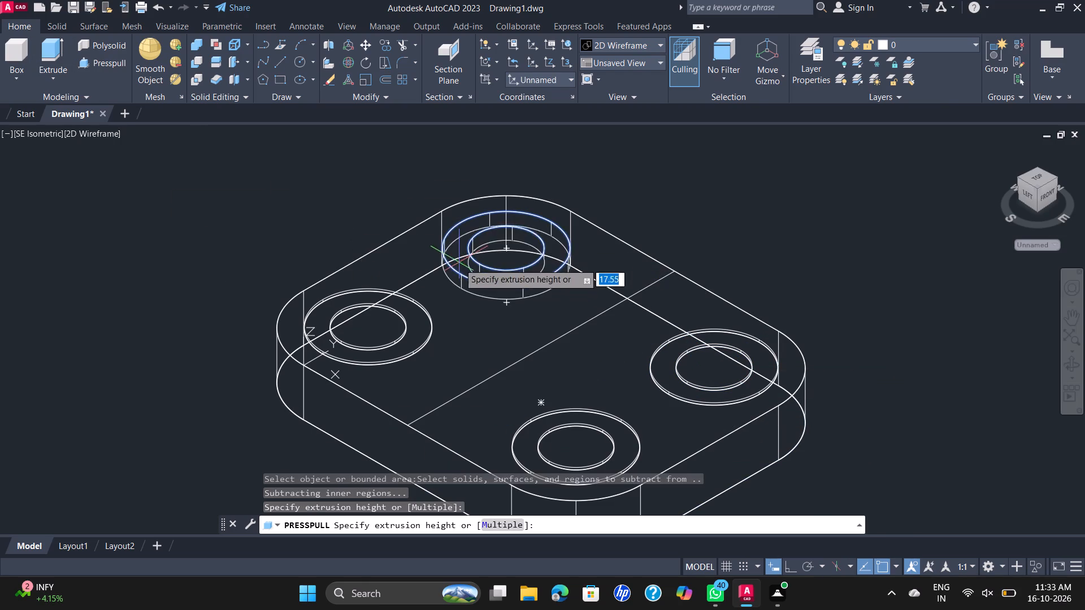
pyautogui.press('1')
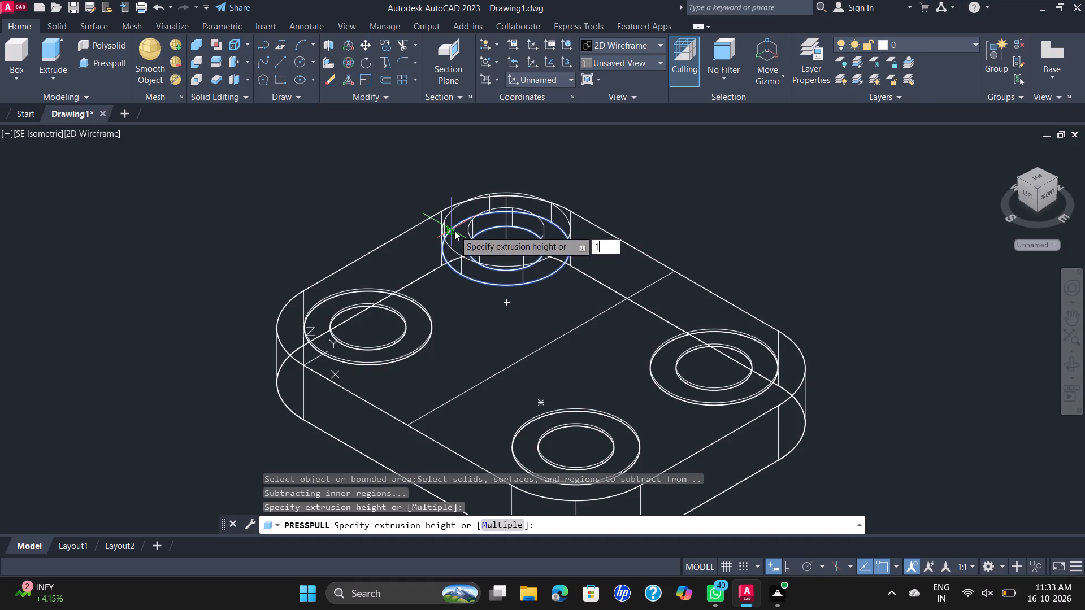
pyautogui.press('Return')
pyautogui.press('Escape')
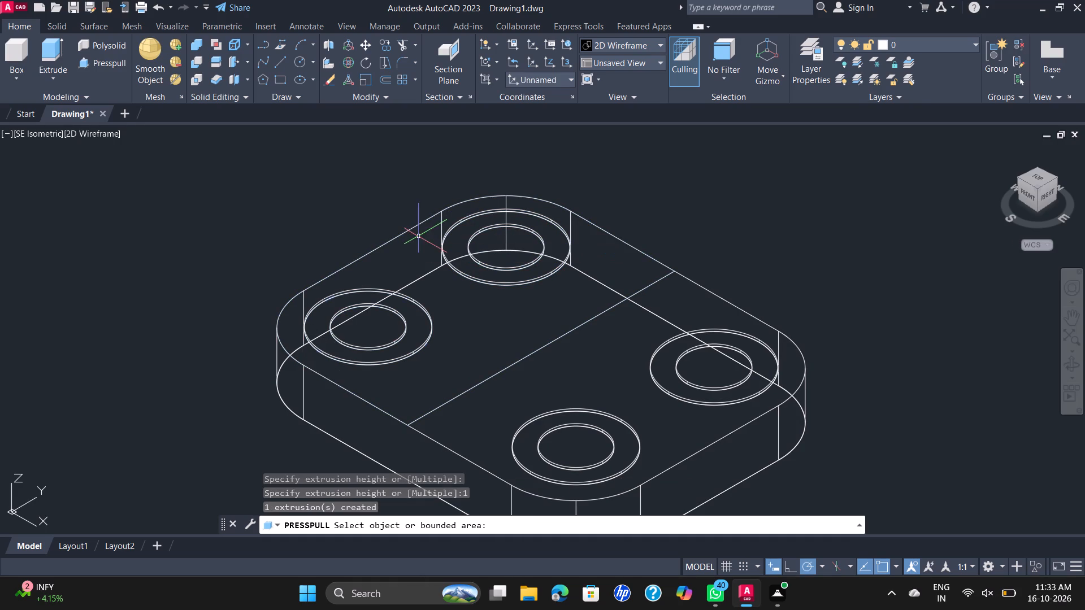
# Change the model's visual style from 2D Wireframe to Shades of Gray.
pyautogui.click(83, 135)
pyautogui.click(171, 252)
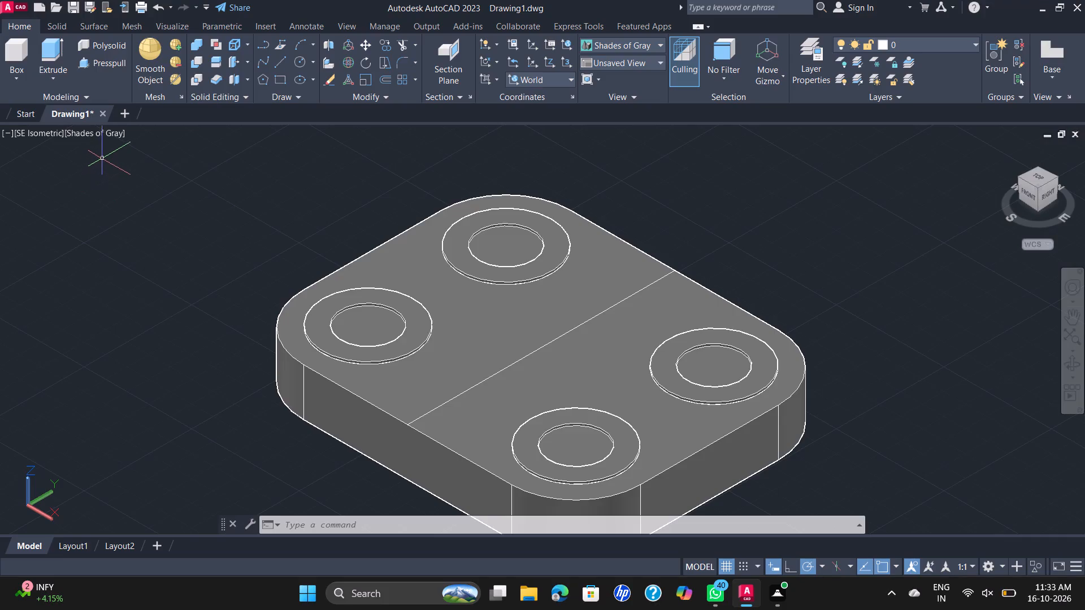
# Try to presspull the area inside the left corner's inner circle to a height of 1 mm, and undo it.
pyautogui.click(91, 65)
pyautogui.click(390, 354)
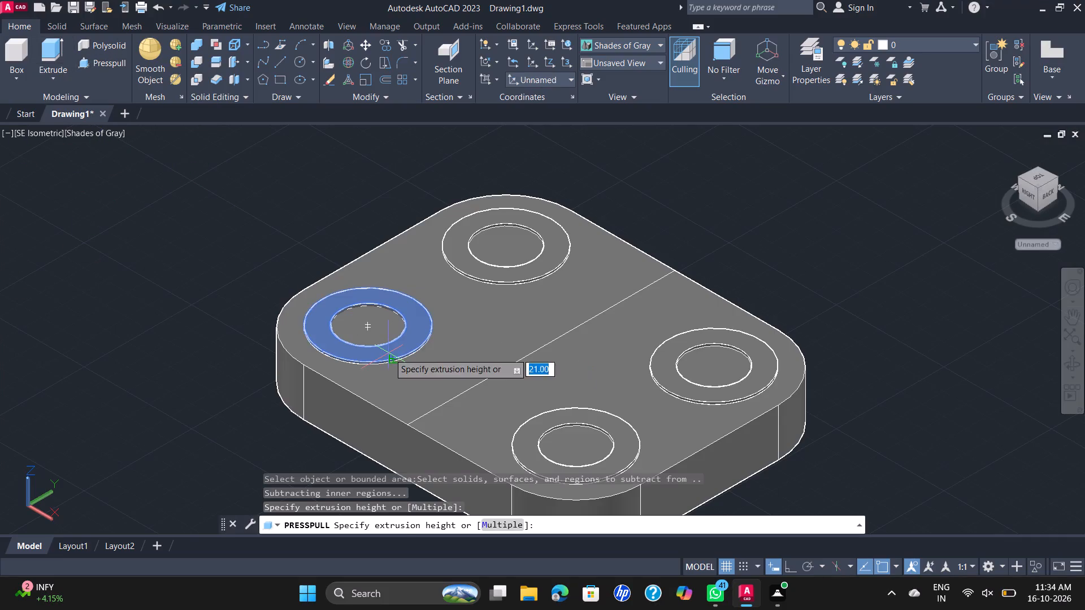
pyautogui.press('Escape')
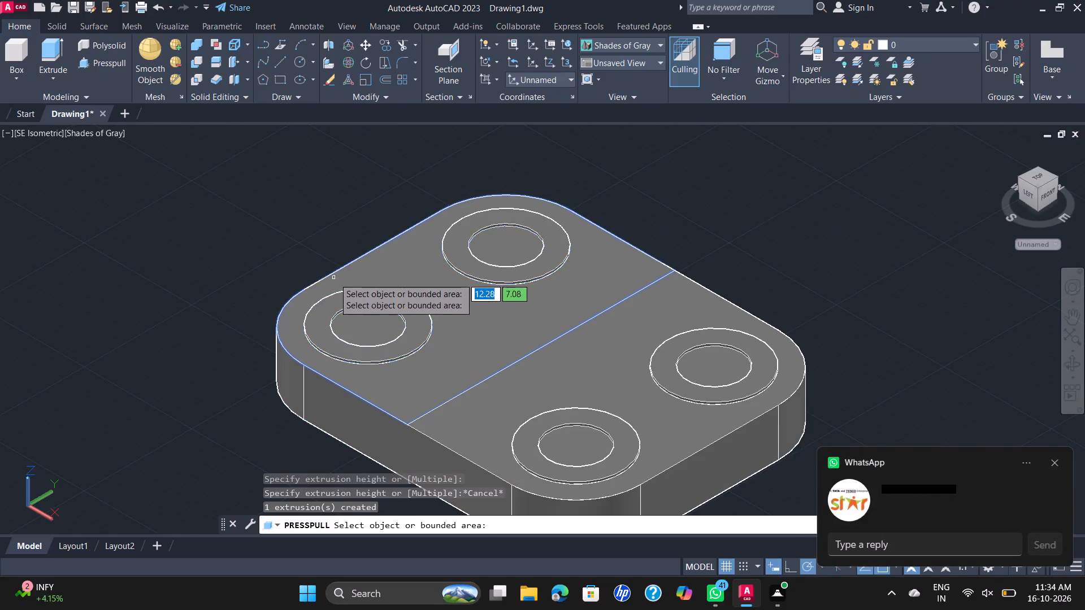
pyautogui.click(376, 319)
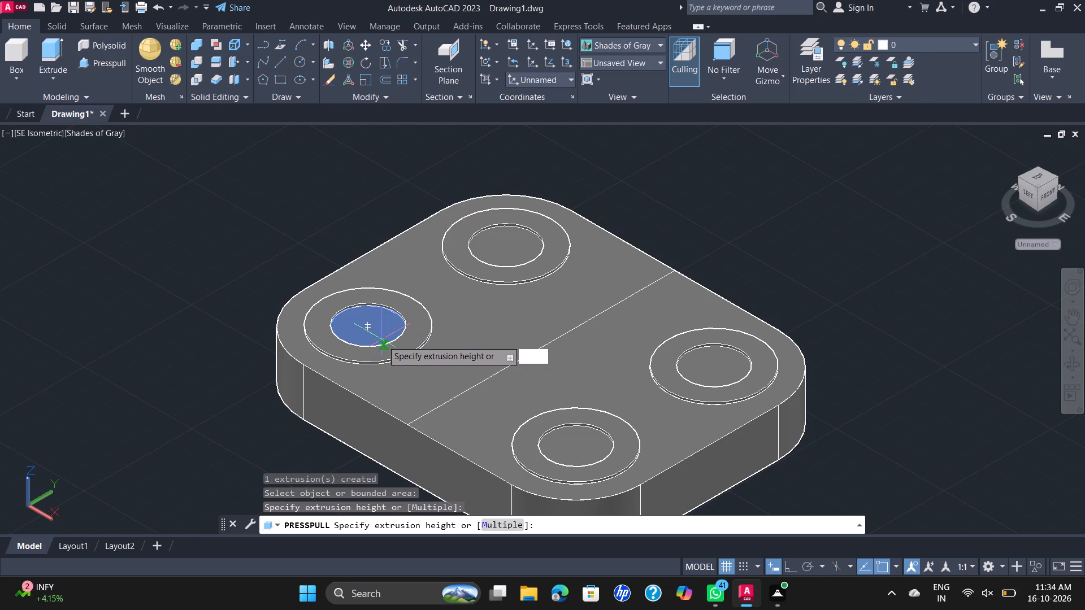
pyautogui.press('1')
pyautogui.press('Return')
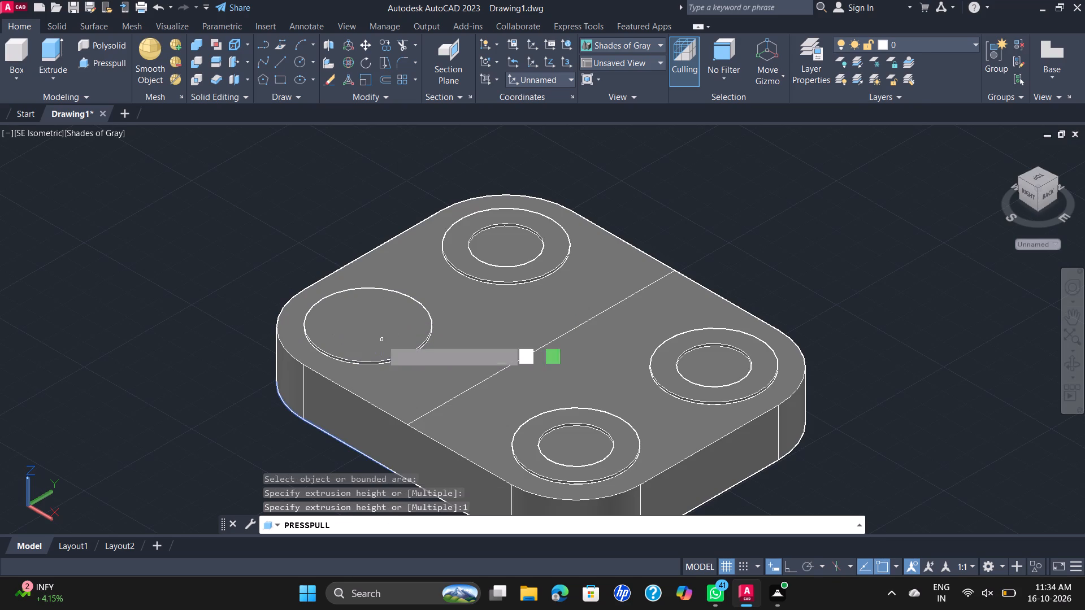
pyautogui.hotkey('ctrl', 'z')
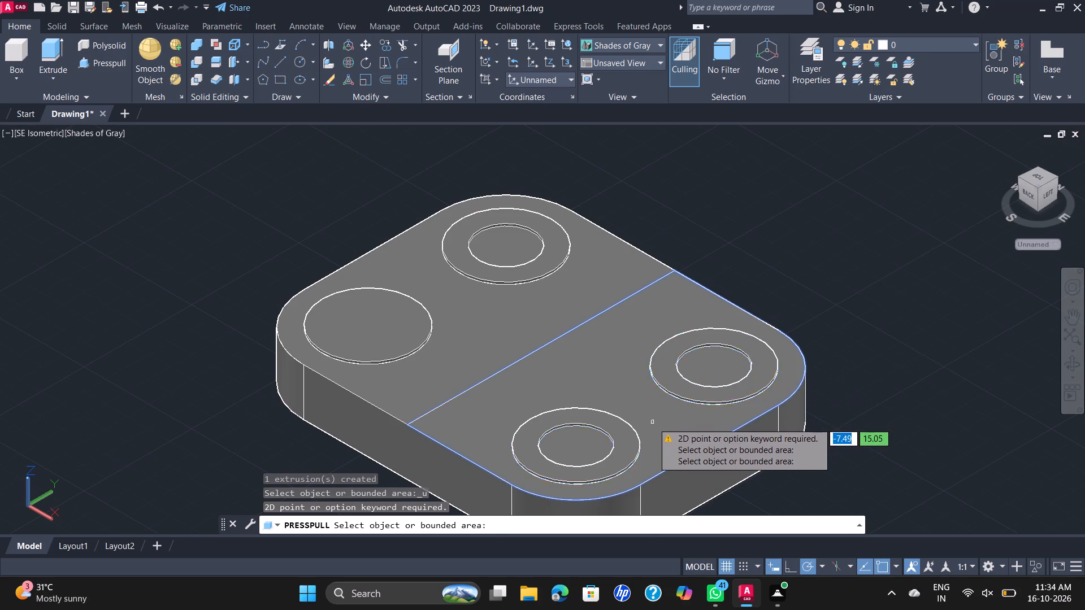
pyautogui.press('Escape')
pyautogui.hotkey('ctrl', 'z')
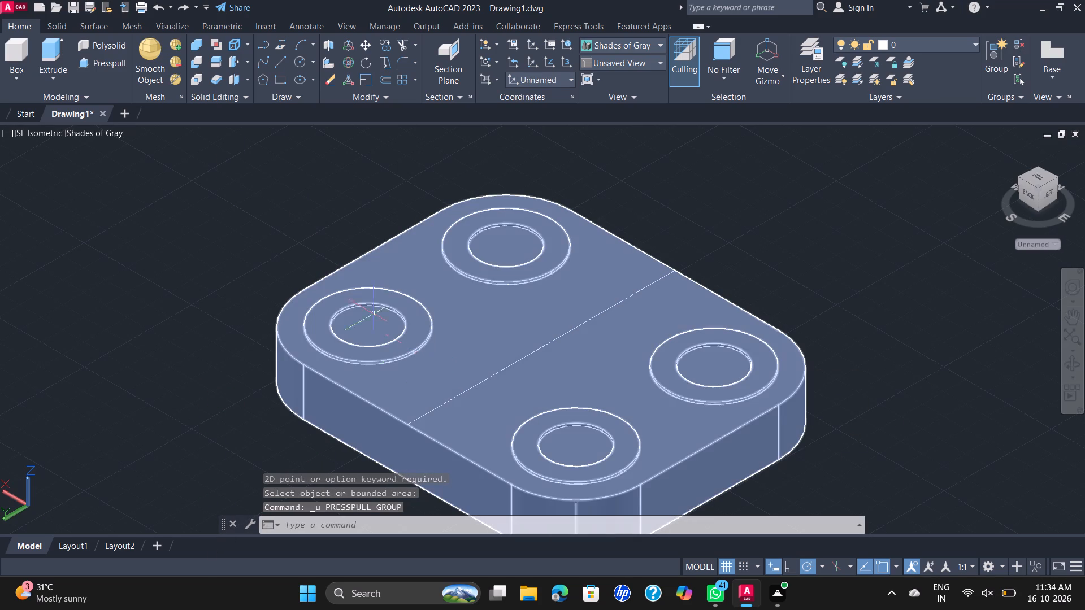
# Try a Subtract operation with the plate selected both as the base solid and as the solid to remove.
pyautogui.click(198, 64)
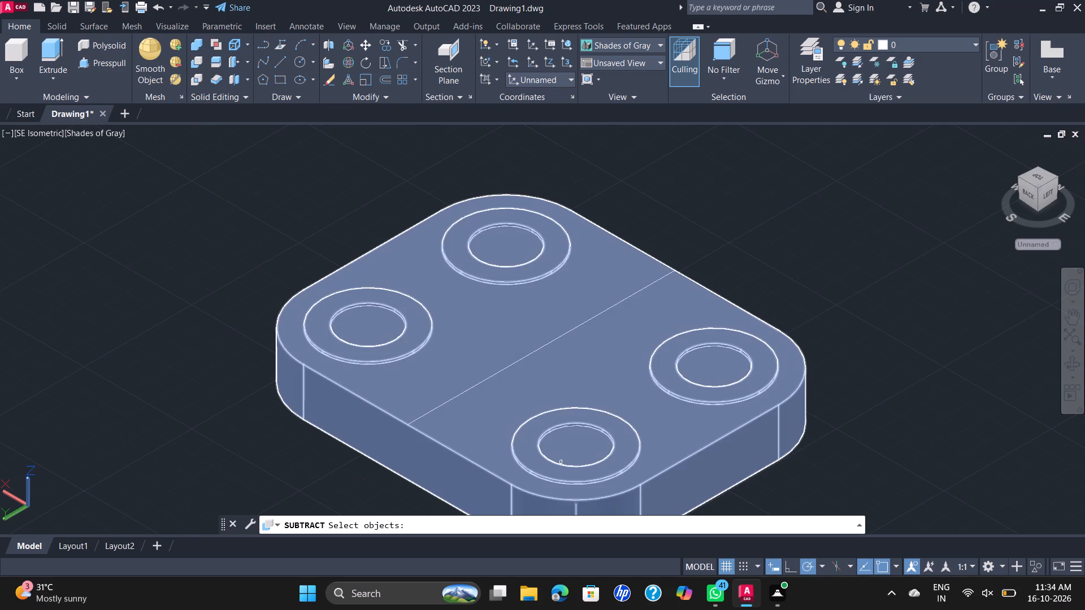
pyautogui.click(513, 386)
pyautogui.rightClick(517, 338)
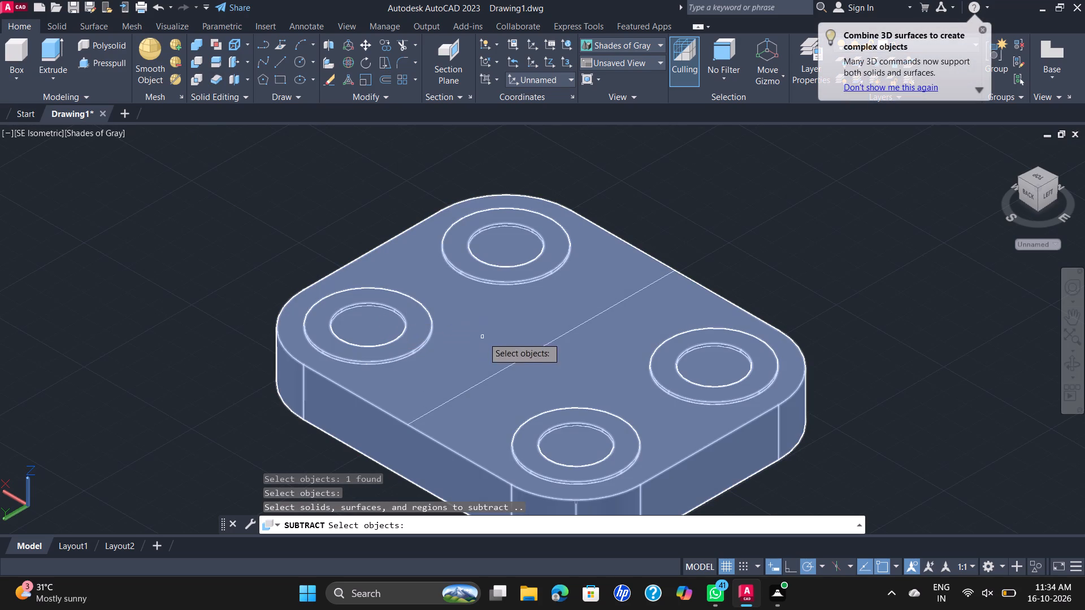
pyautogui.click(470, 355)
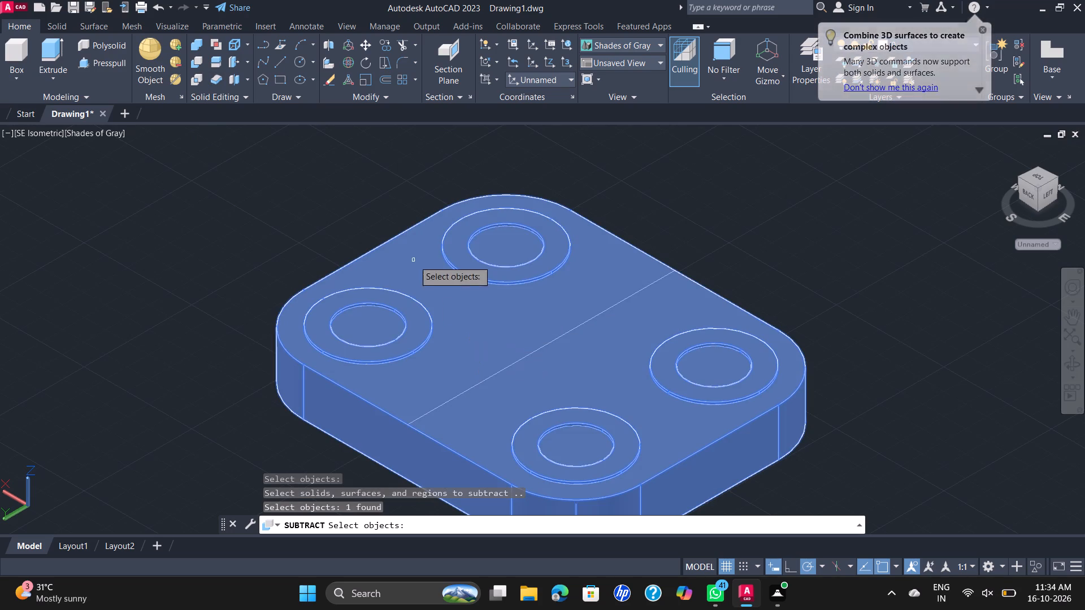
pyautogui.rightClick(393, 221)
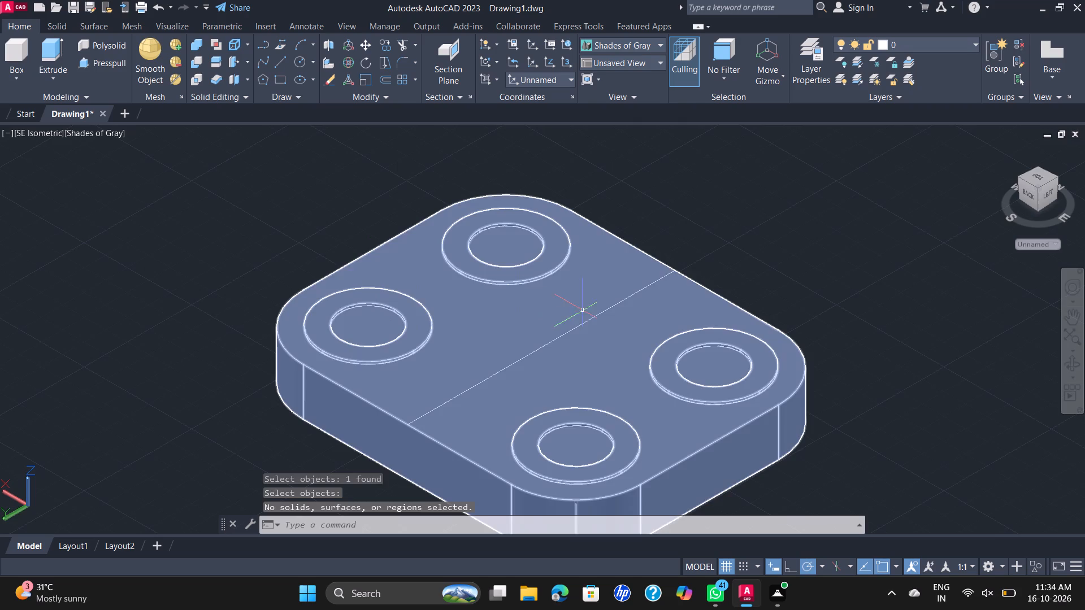
# Presspull the area inside the left corner's inner circle upward into a tall cylinder rising above the plate.
pyautogui.scroll(-2, 594, 317)
pyautogui.scroll(2, 594, 341)
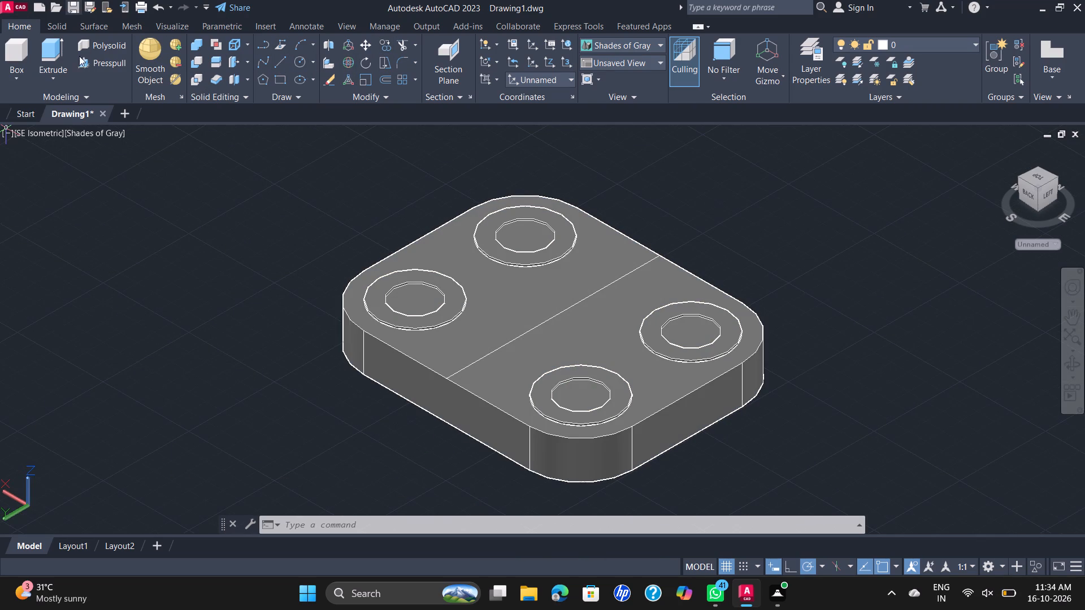
pyautogui.click(118, 66)
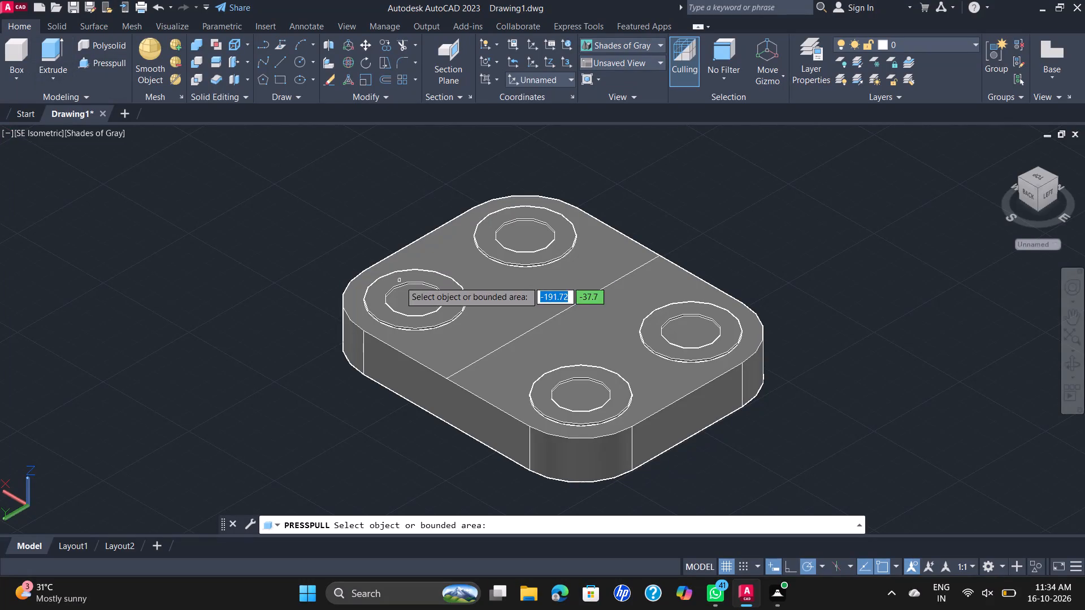
pyautogui.click(425, 304)
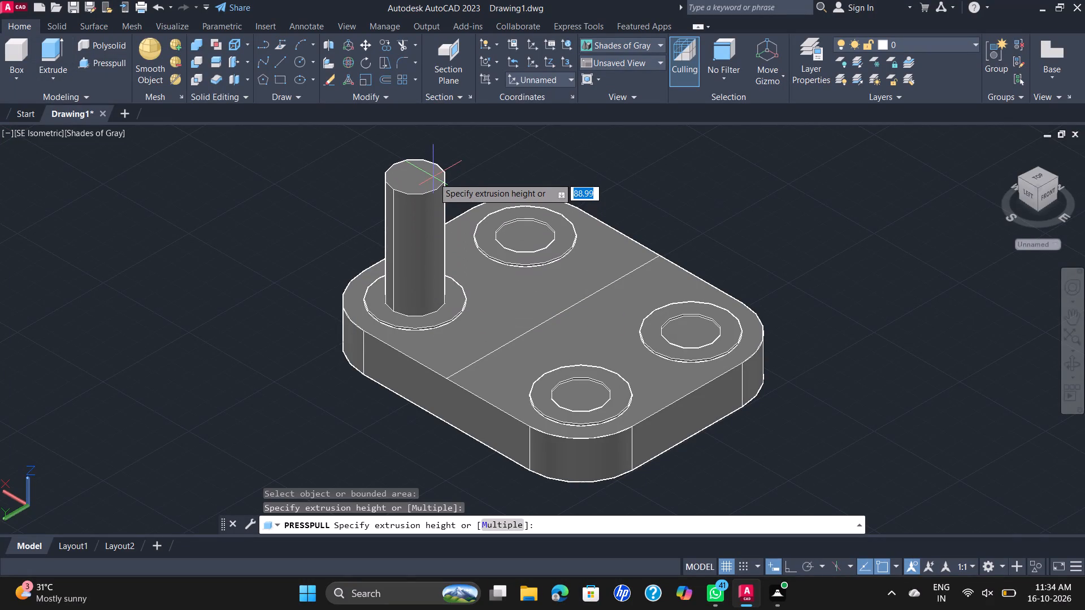
pyautogui.click(436, 185)
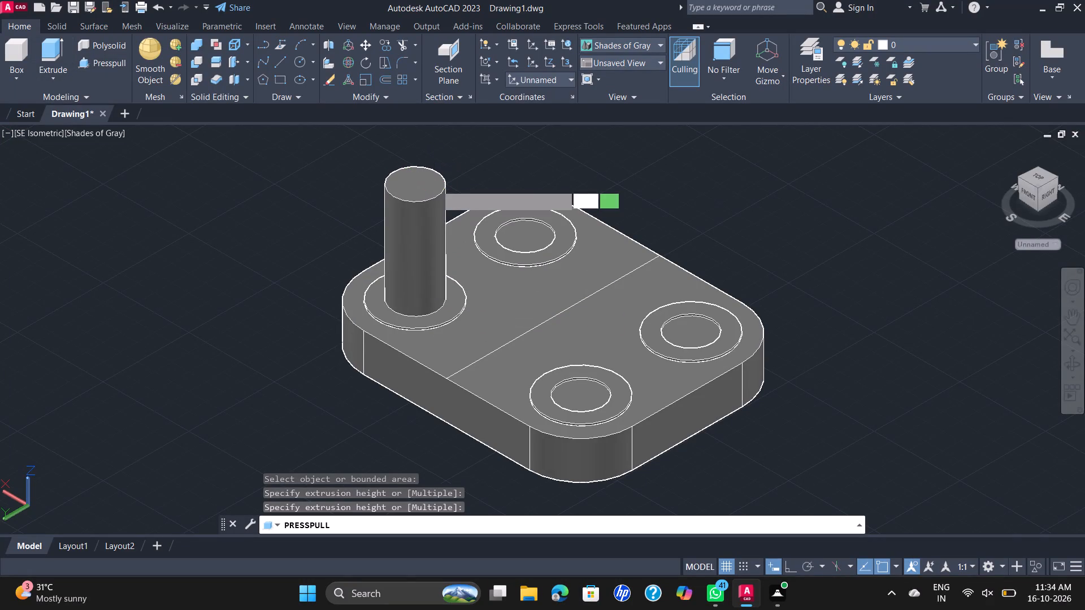
pyautogui.press('Escape')
pyautogui.click(402, 215)
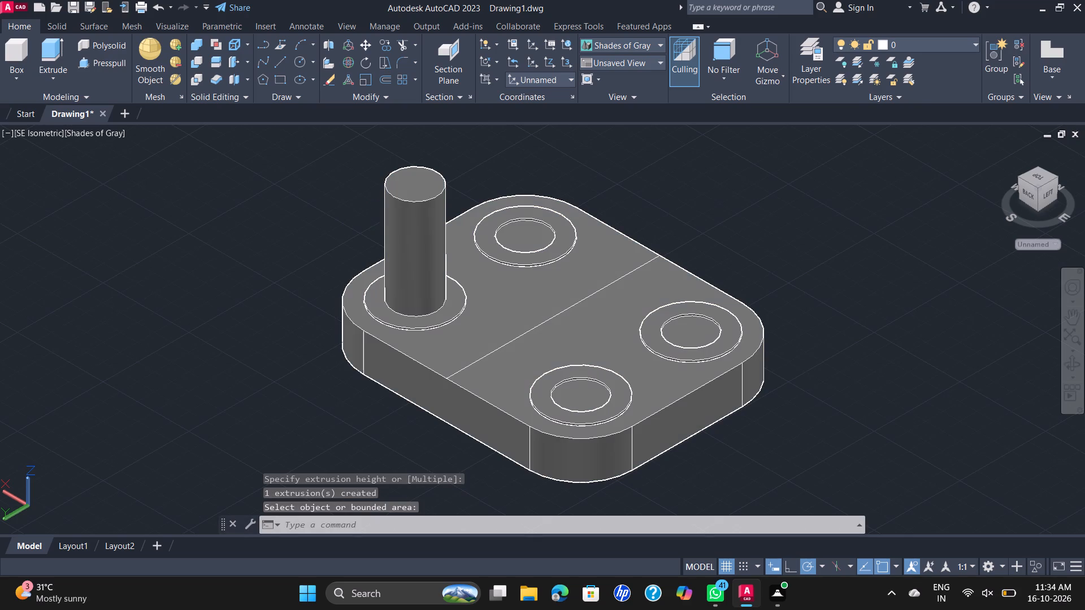
pyautogui.press('Escape')
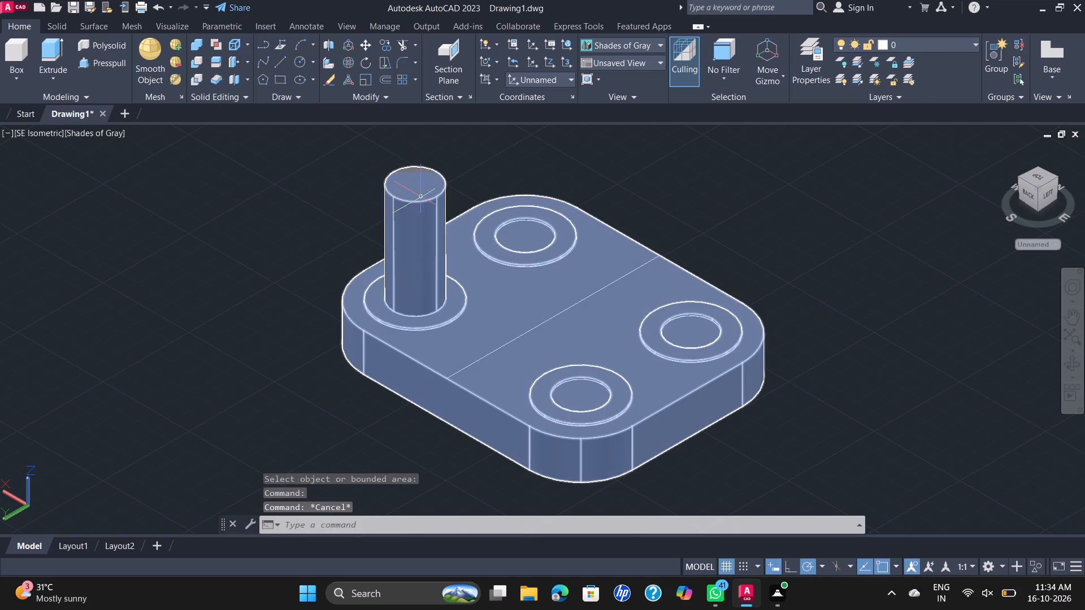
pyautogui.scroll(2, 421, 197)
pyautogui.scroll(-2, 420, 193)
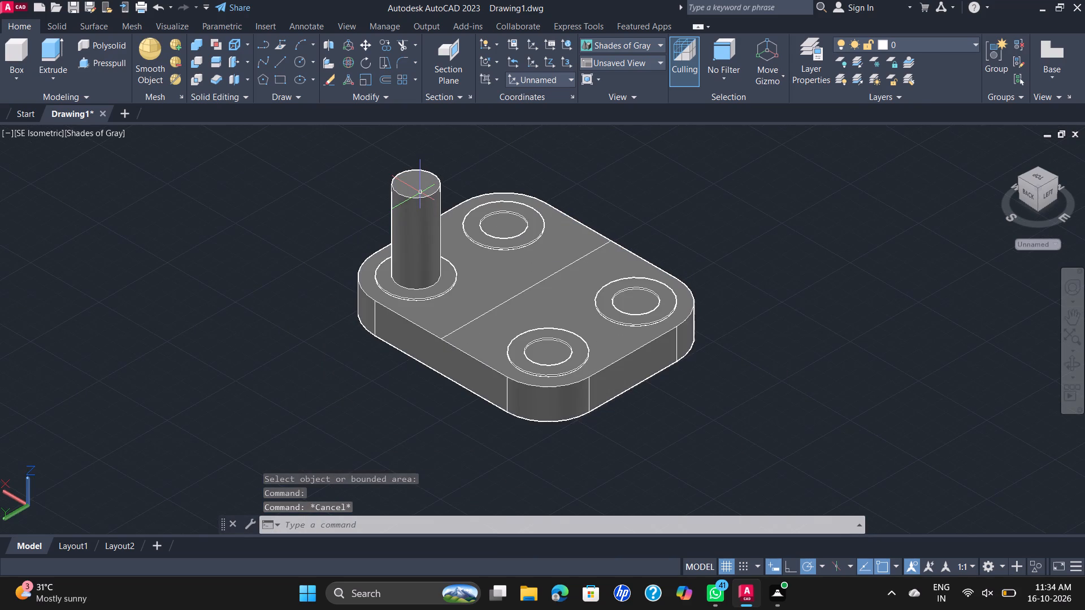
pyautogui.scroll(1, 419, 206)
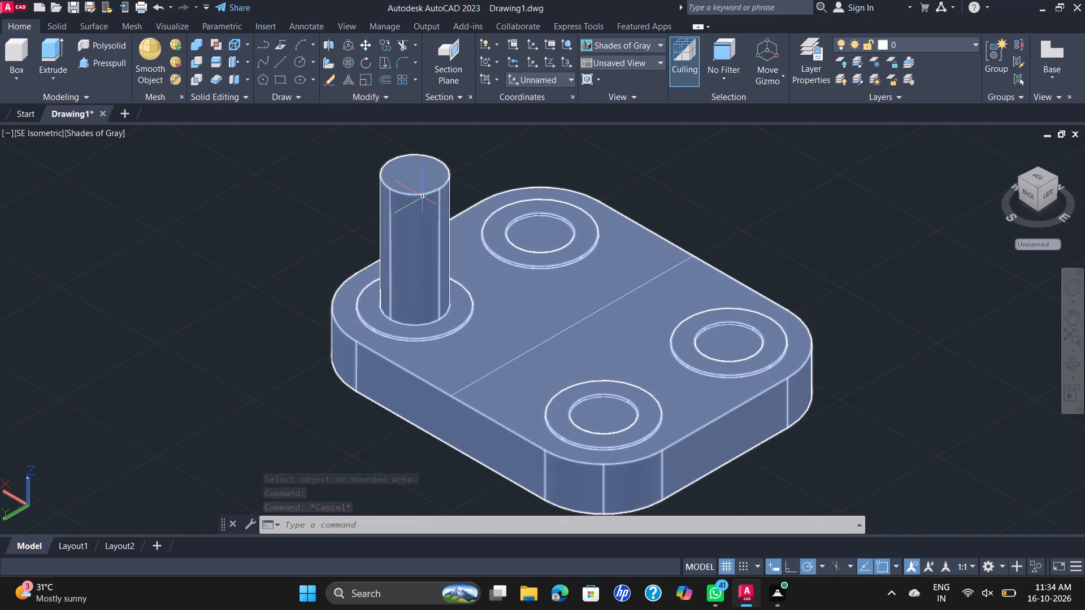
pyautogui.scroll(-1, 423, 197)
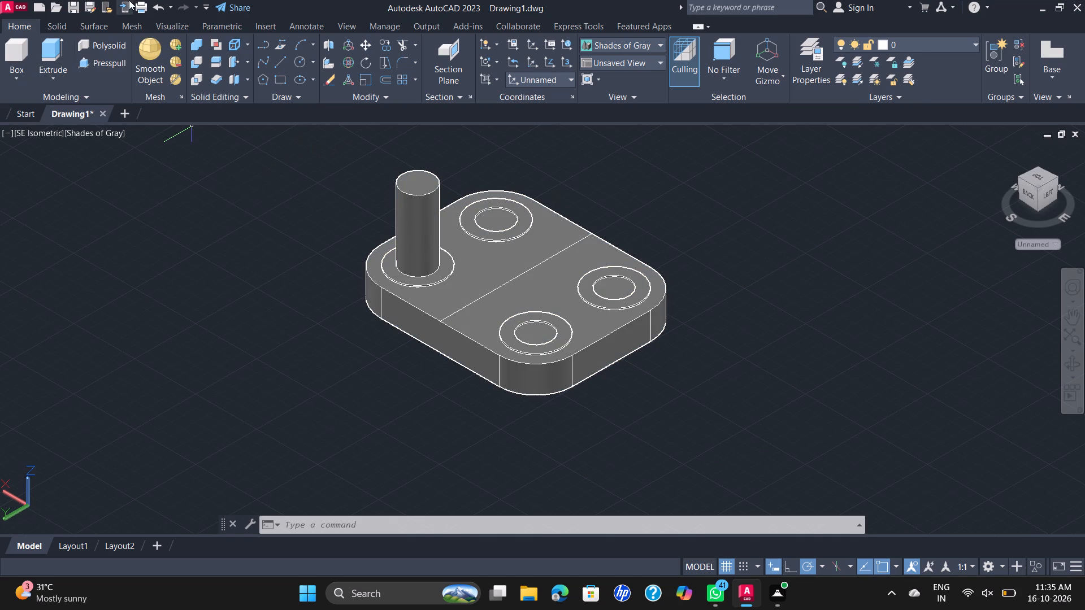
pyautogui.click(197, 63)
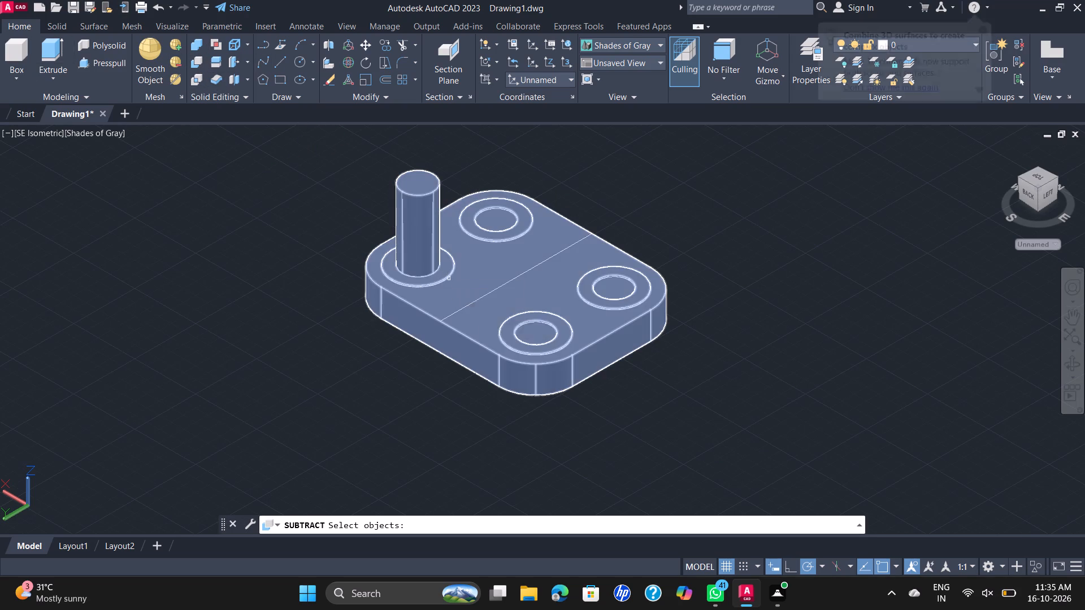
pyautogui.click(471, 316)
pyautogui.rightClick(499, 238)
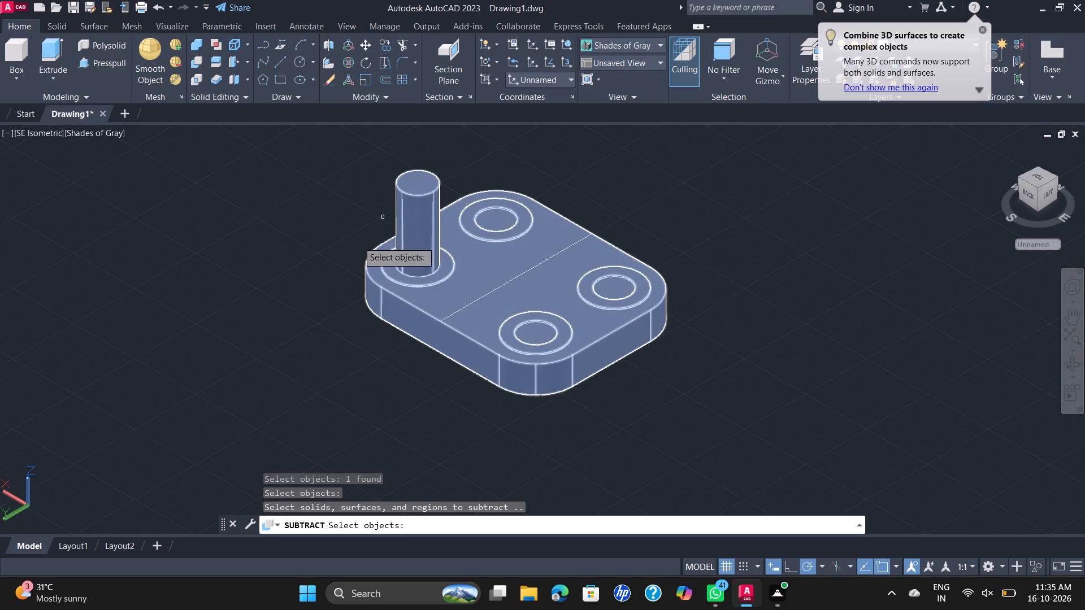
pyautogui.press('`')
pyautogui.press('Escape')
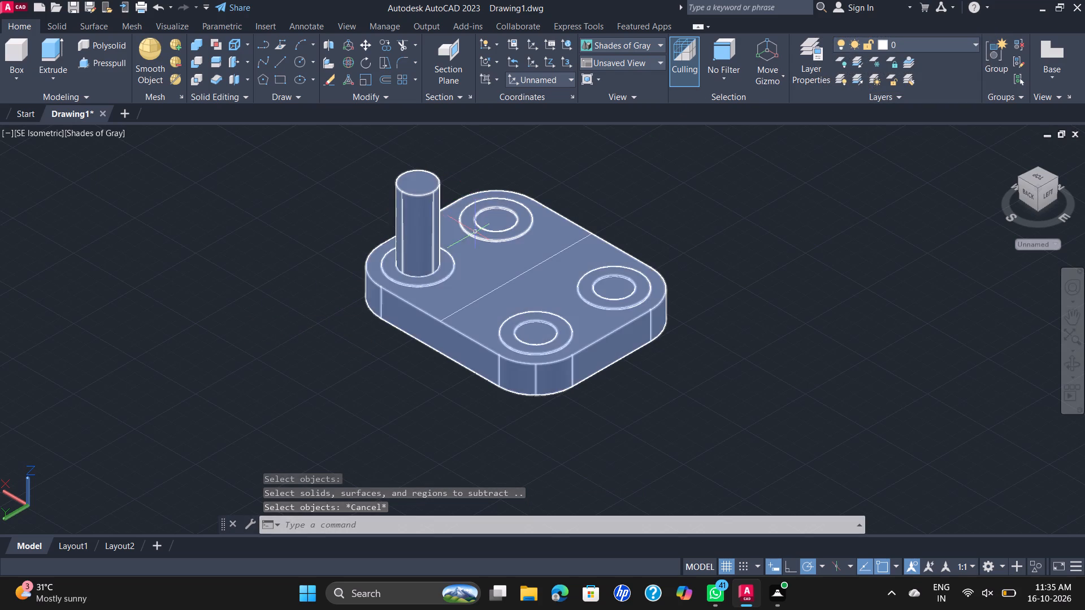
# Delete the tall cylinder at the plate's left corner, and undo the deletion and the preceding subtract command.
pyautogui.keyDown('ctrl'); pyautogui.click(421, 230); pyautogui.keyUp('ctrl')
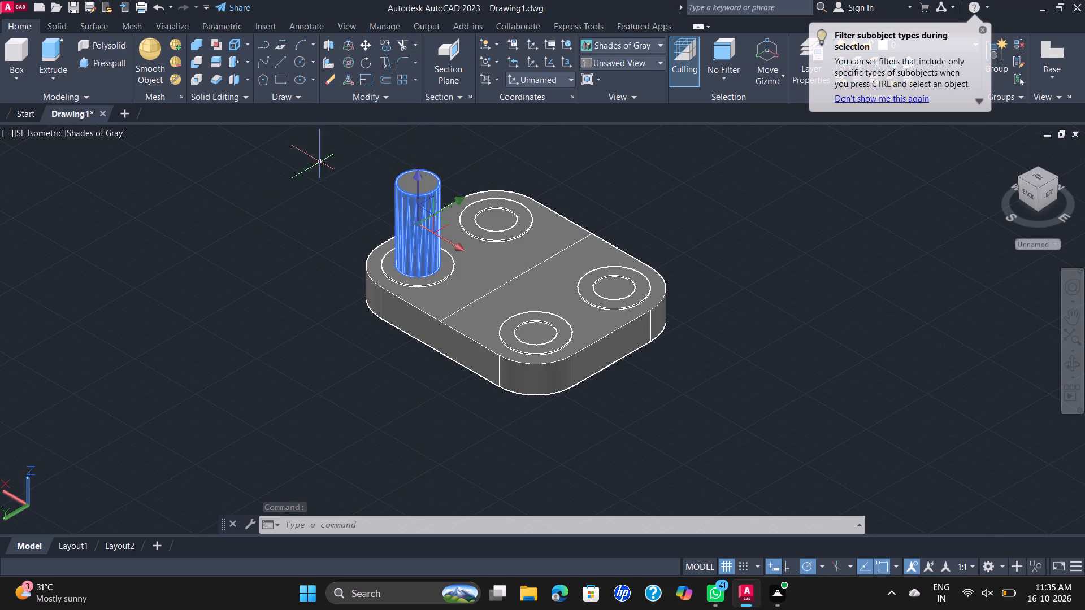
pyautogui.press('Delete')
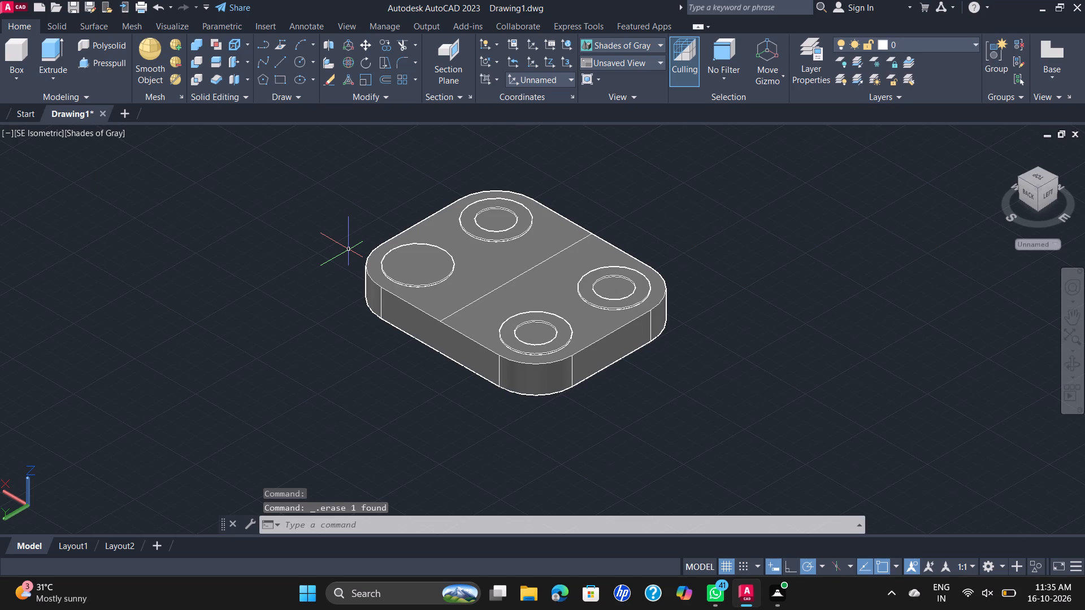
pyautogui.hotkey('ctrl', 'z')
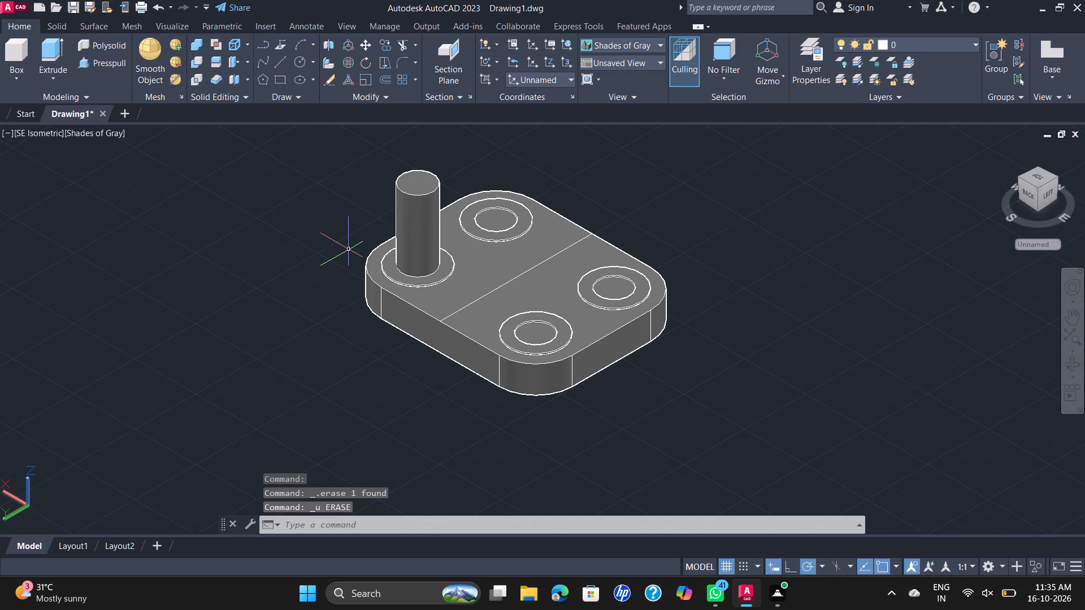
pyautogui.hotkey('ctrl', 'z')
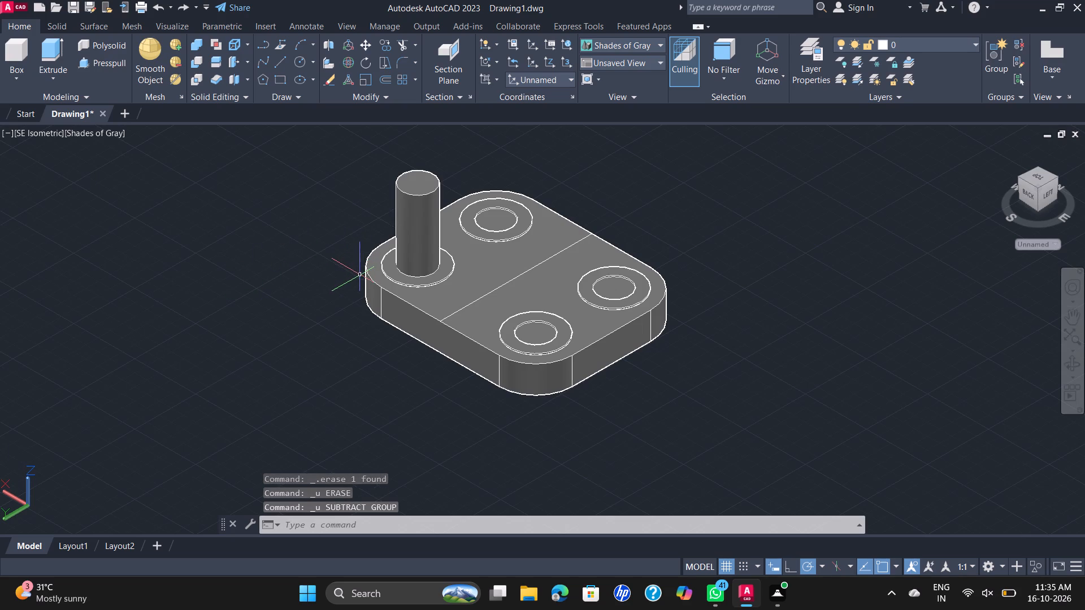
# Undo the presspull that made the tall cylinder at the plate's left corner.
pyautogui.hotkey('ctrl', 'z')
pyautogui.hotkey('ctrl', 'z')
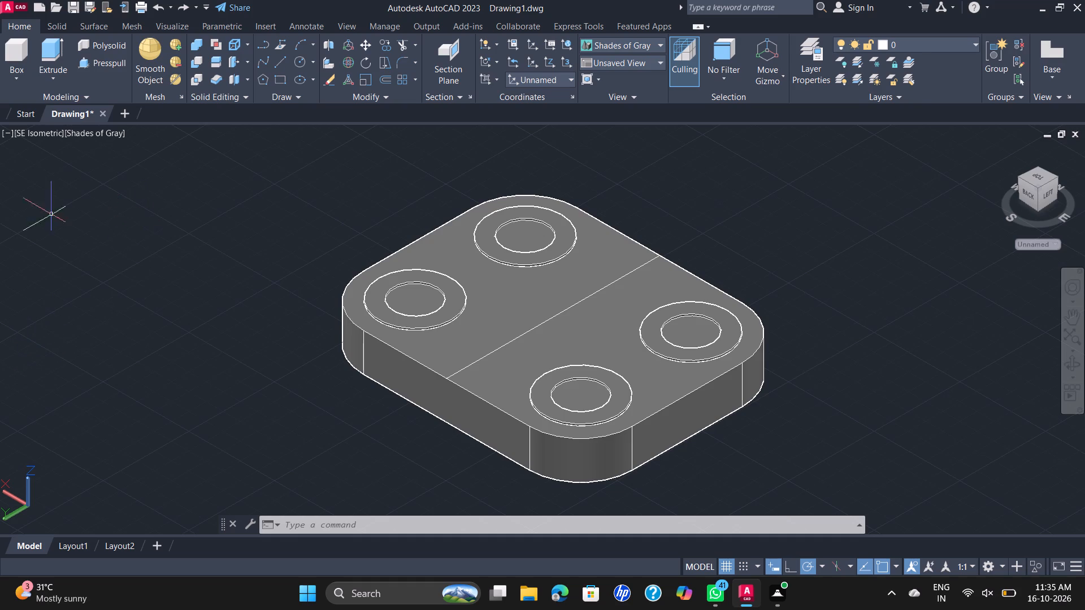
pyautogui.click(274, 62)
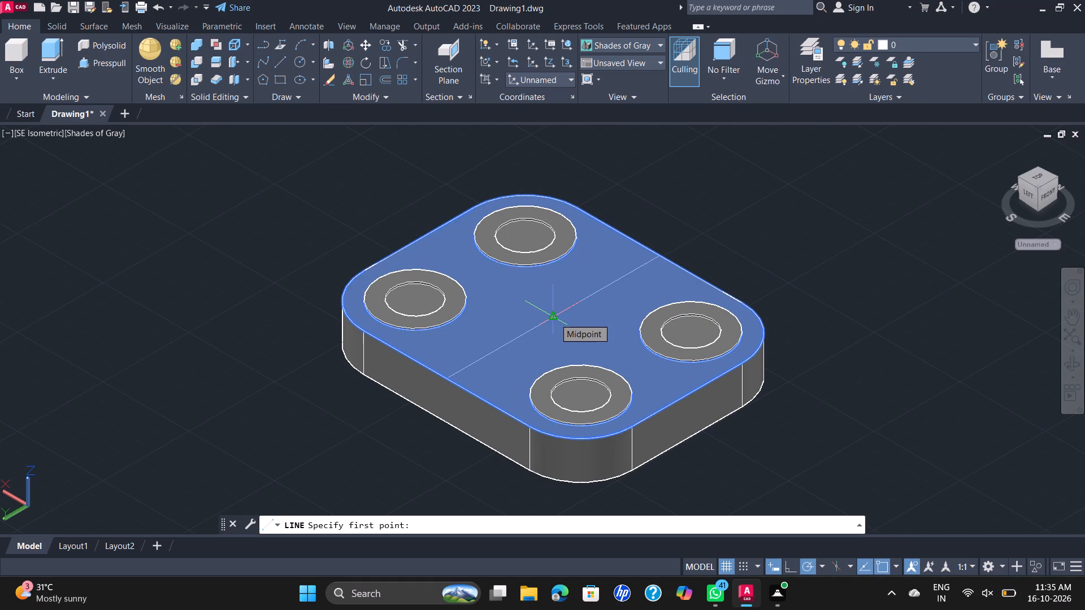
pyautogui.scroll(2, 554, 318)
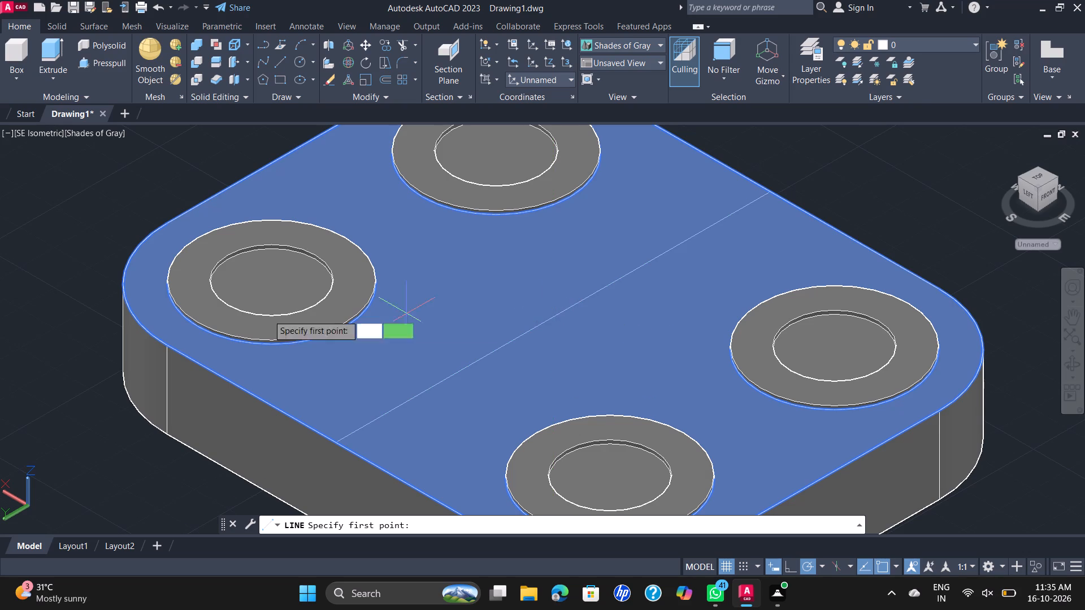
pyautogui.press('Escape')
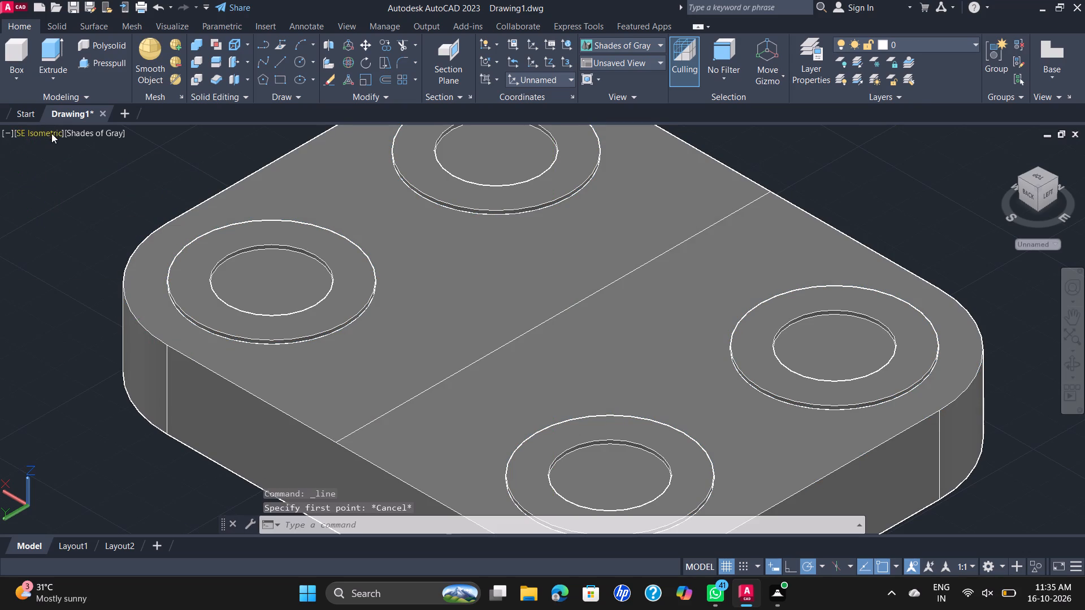
# Switch to the 2D Wireframe visual style and presspull the left corner's inner circle about 21 mm down into the plate.
pyautogui.click(72, 136)
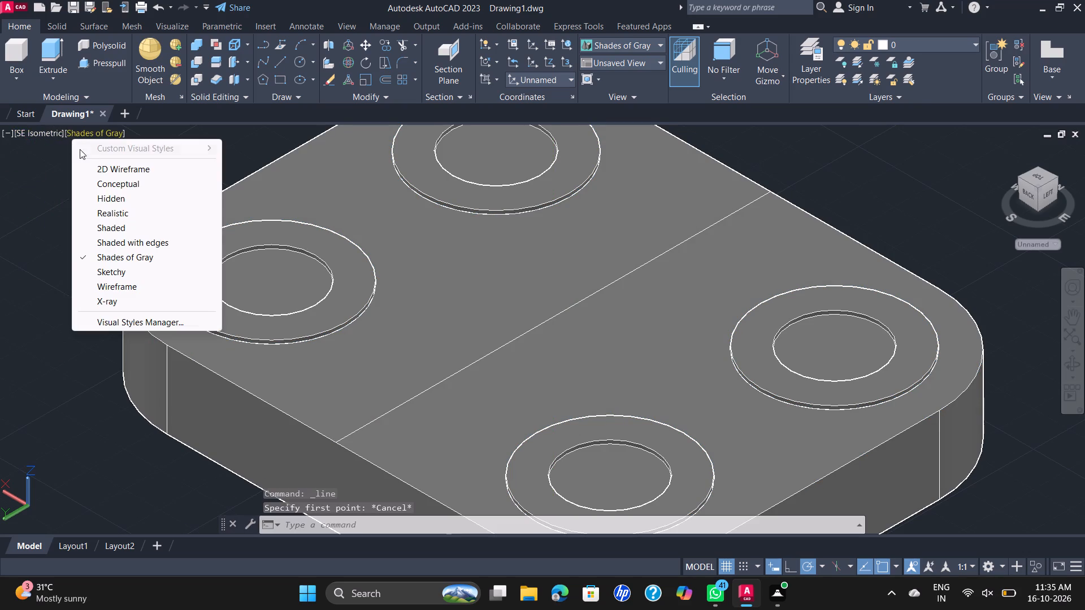
pyautogui.click(124, 169)
pyautogui.scroll(-1, 154, 189)
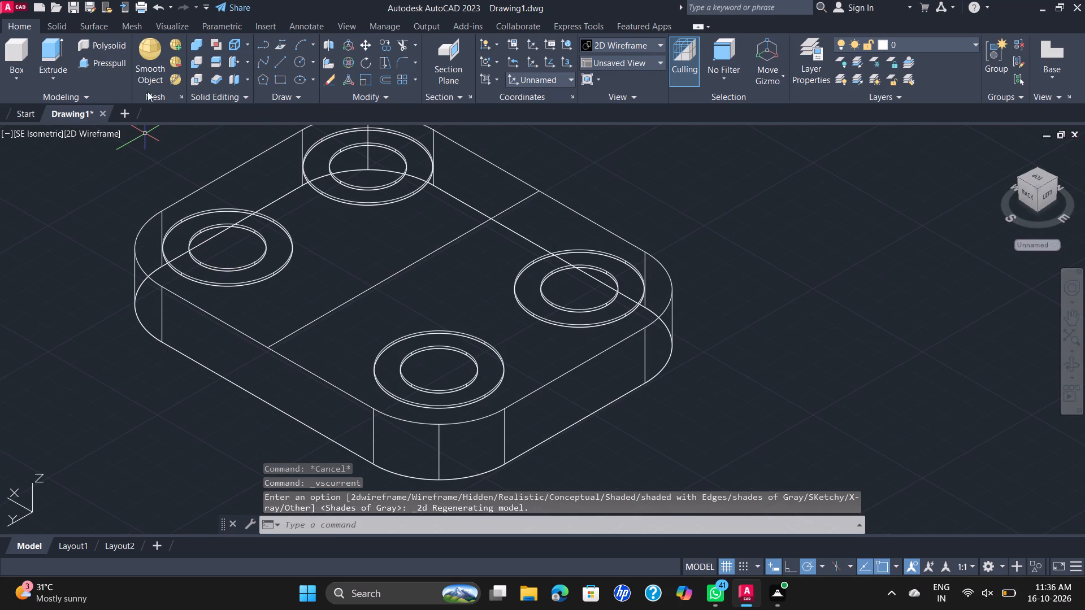
pyautogui.click(107, 59)
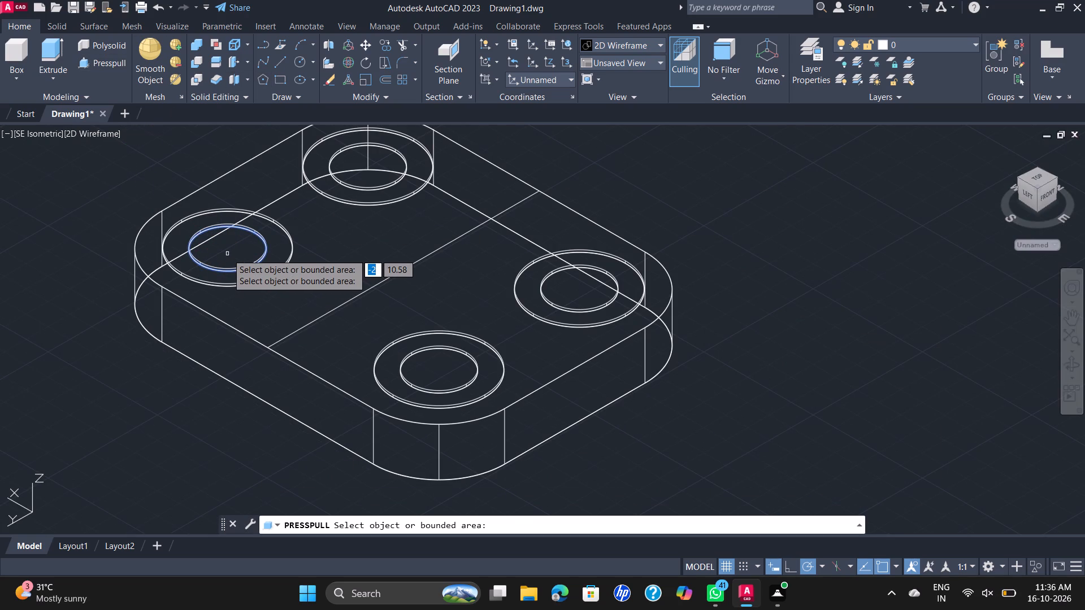
pyautogui.click(227, 254)
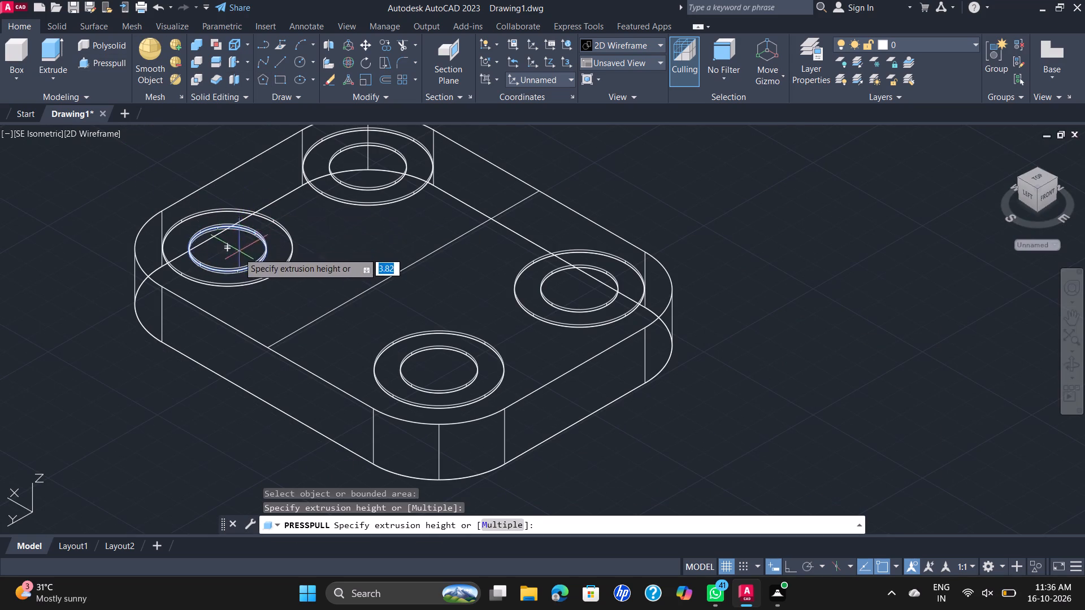
pyautogui.click(238, 287)
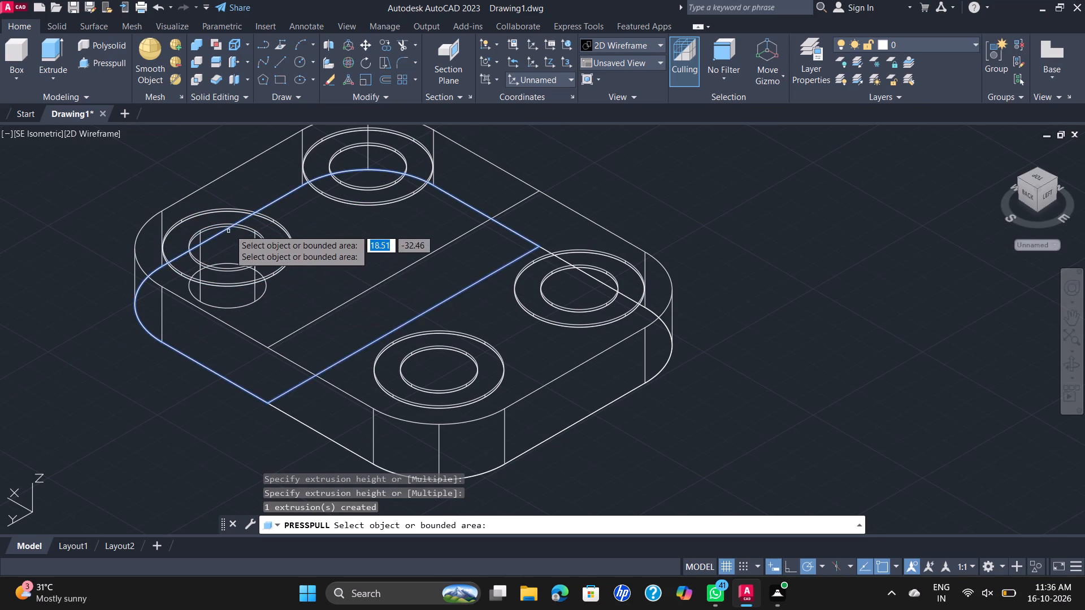
pyautogui.press('Escape')
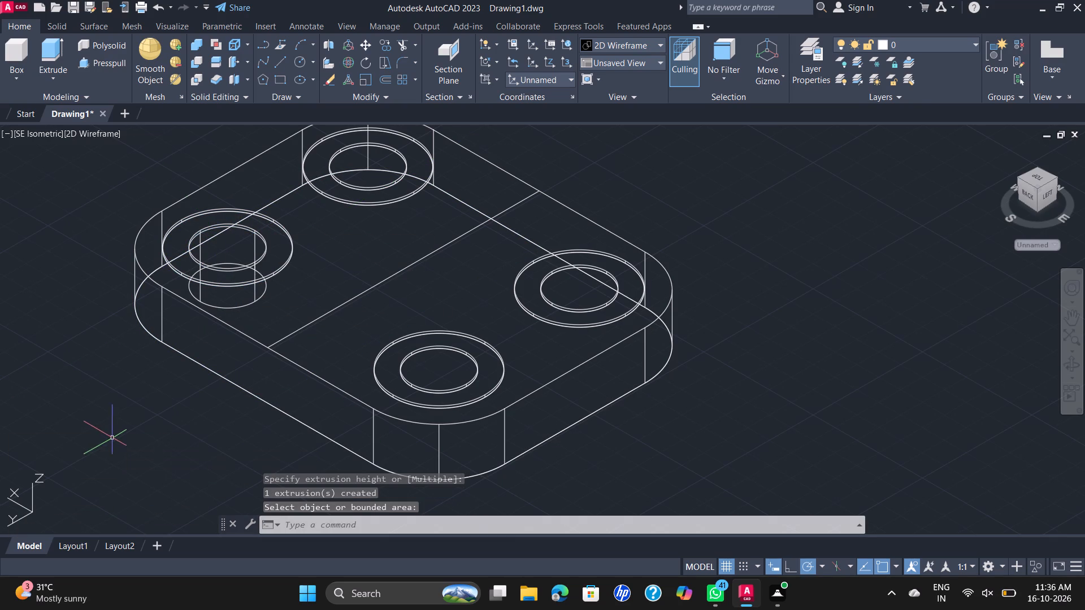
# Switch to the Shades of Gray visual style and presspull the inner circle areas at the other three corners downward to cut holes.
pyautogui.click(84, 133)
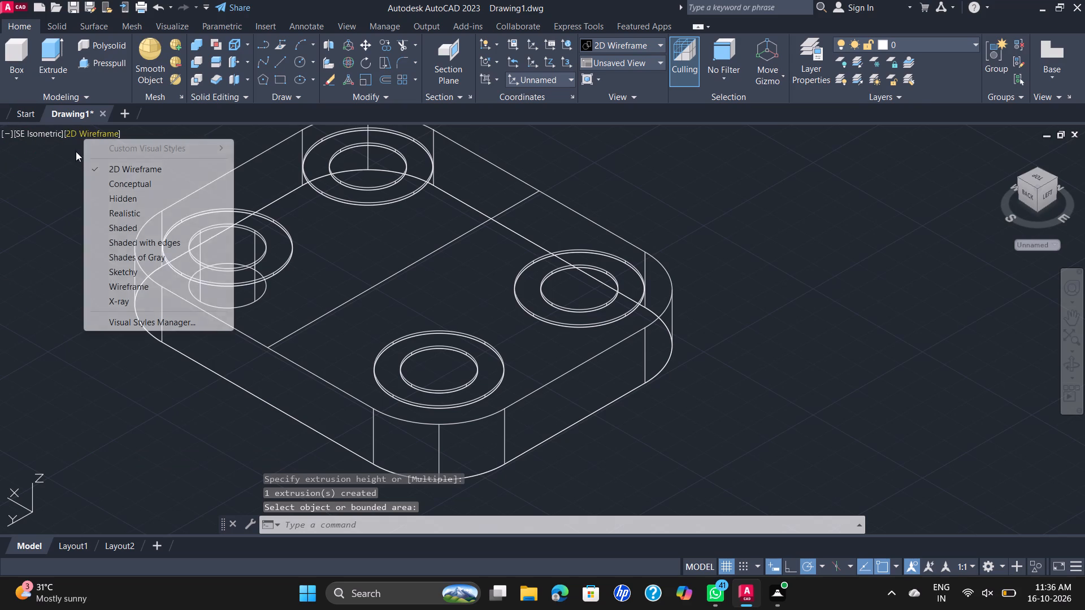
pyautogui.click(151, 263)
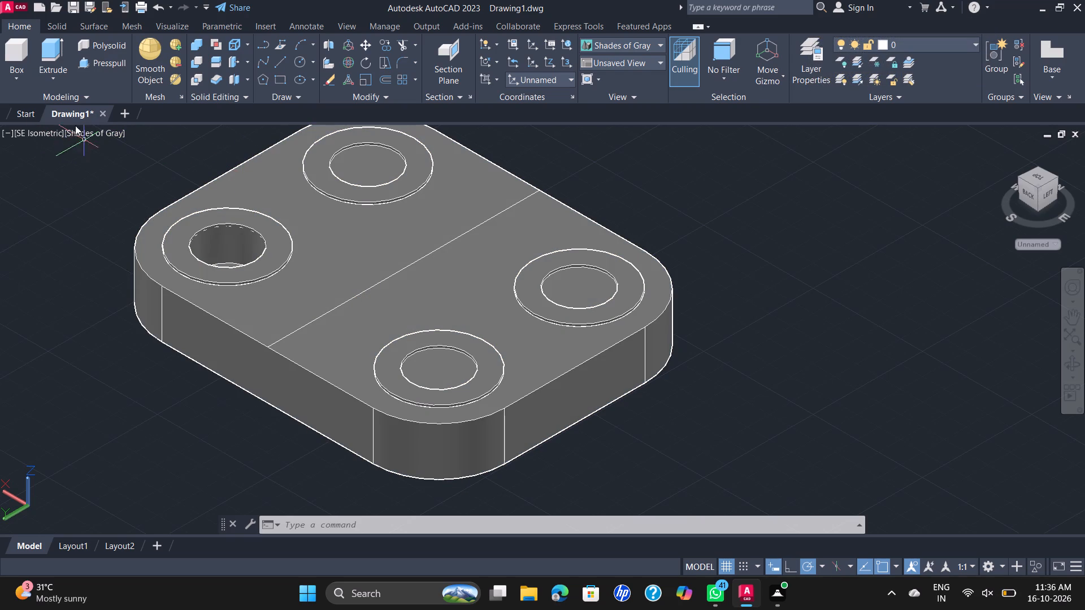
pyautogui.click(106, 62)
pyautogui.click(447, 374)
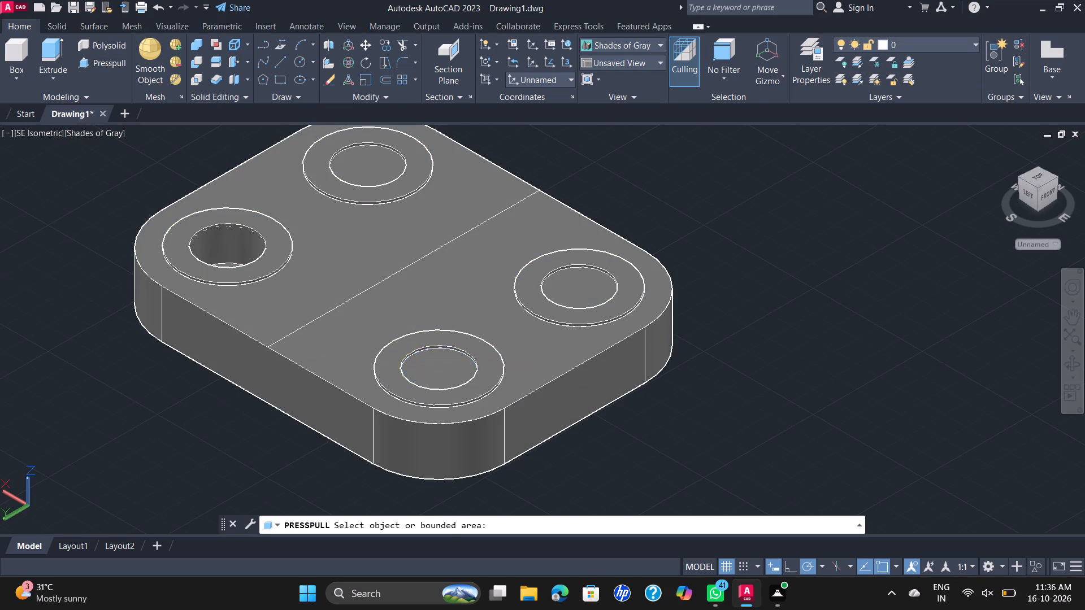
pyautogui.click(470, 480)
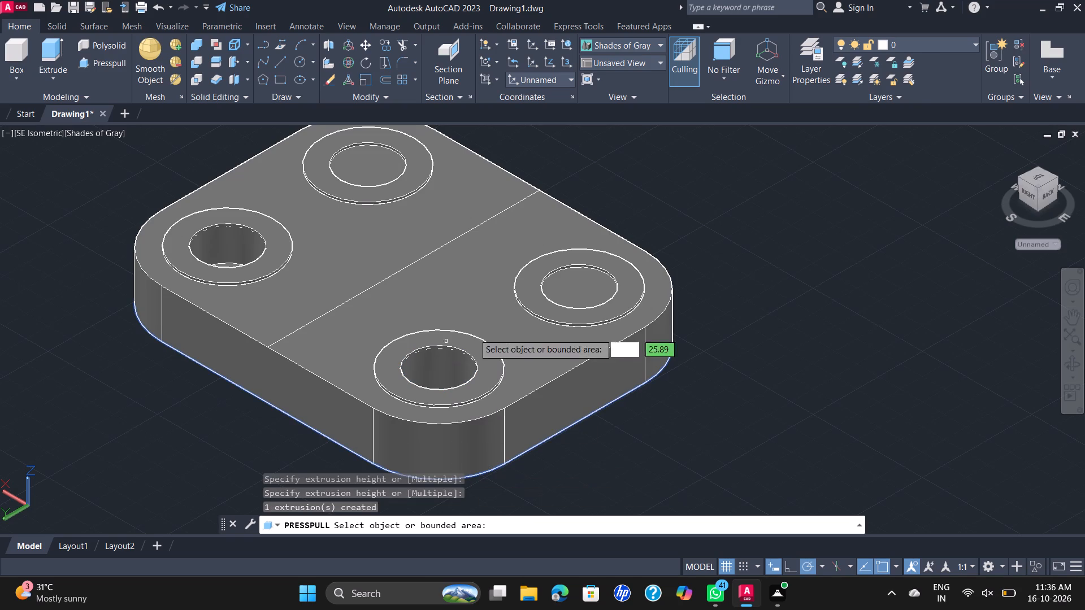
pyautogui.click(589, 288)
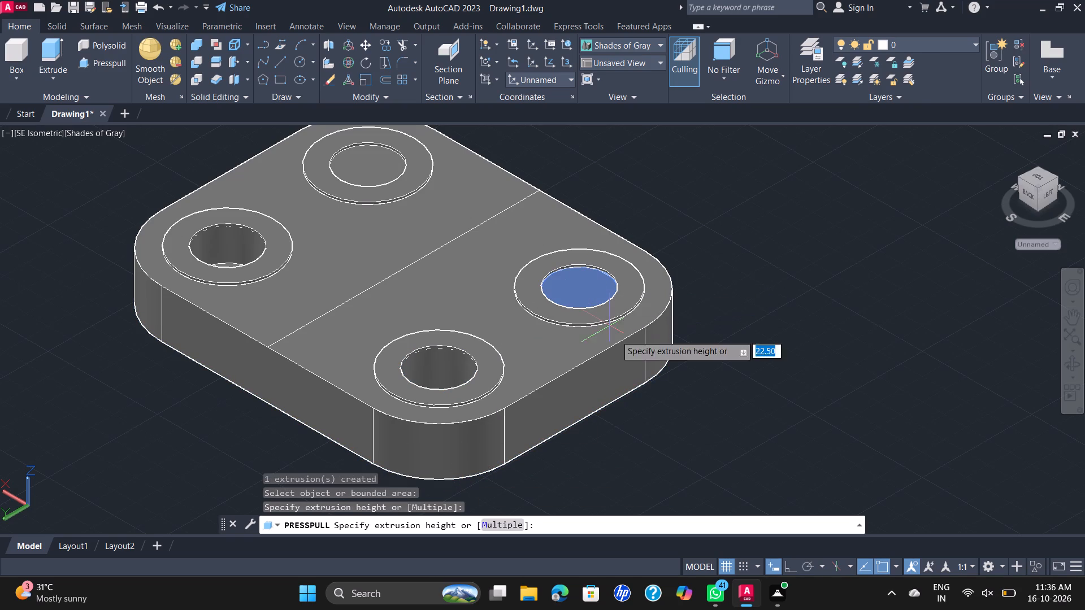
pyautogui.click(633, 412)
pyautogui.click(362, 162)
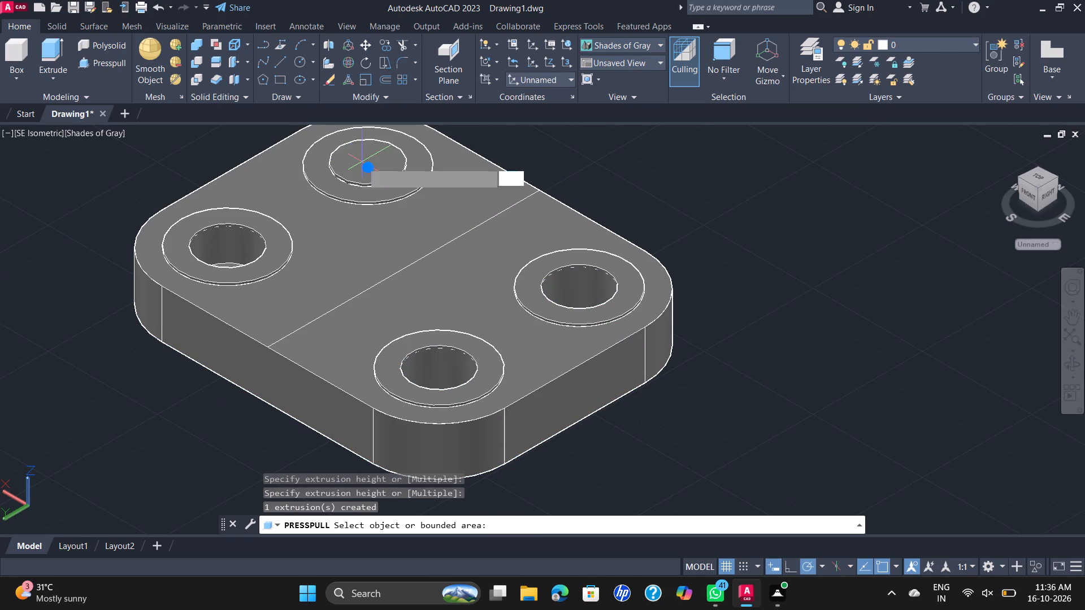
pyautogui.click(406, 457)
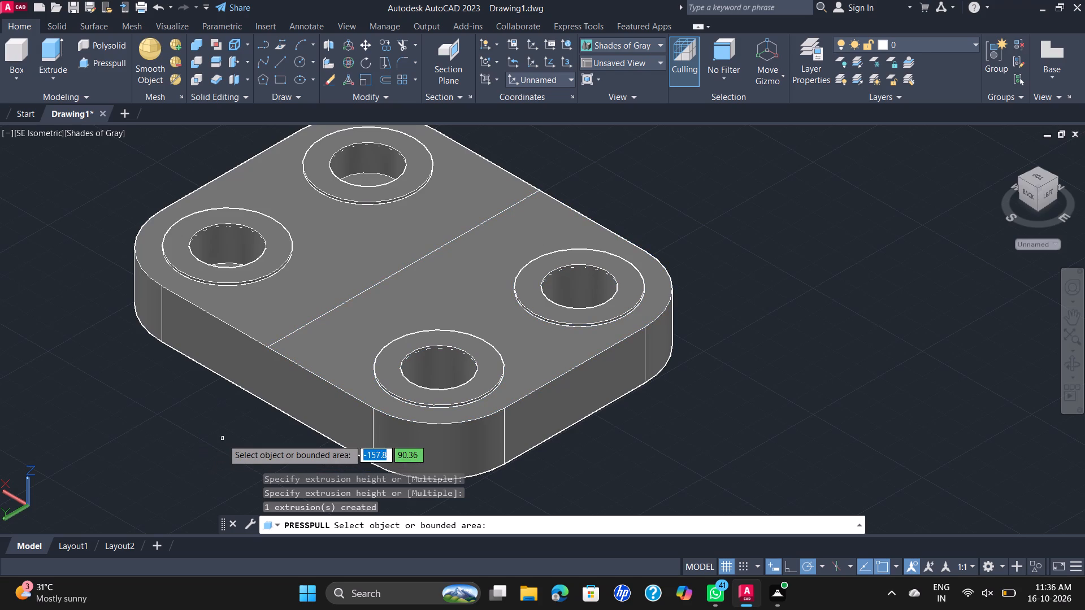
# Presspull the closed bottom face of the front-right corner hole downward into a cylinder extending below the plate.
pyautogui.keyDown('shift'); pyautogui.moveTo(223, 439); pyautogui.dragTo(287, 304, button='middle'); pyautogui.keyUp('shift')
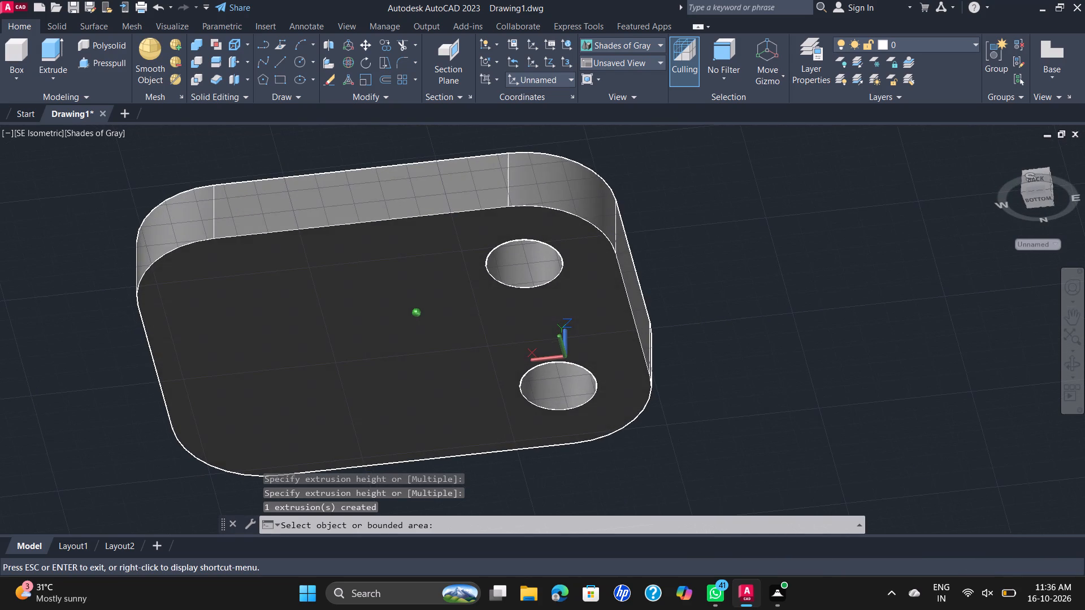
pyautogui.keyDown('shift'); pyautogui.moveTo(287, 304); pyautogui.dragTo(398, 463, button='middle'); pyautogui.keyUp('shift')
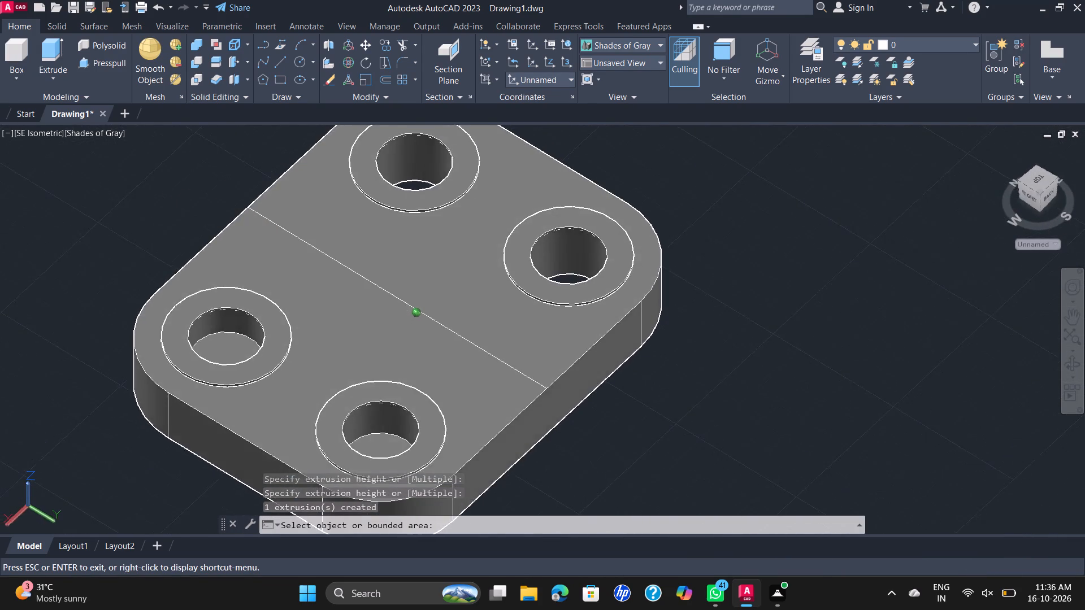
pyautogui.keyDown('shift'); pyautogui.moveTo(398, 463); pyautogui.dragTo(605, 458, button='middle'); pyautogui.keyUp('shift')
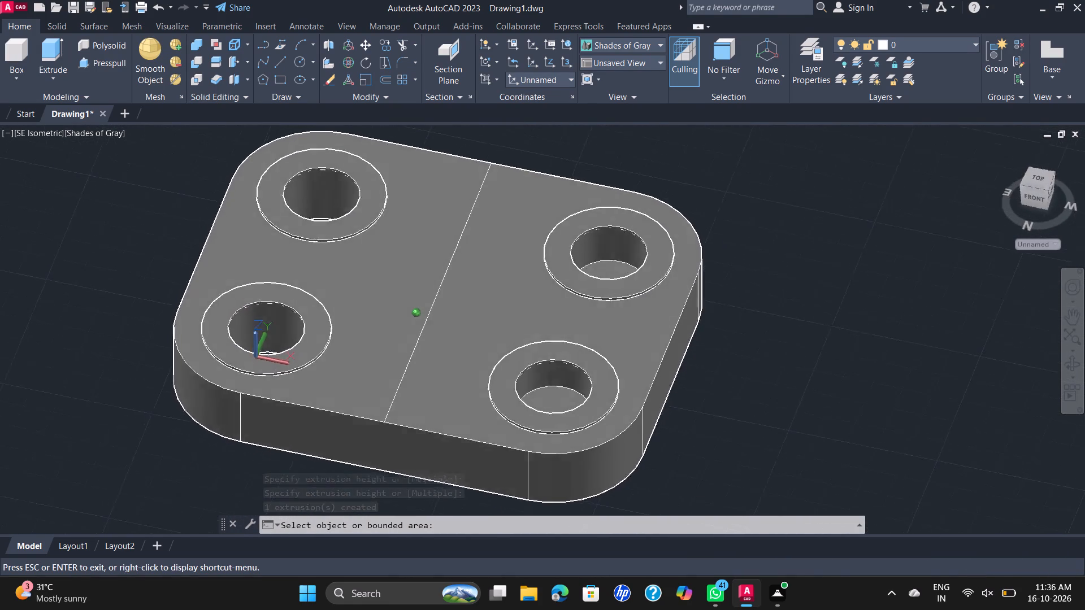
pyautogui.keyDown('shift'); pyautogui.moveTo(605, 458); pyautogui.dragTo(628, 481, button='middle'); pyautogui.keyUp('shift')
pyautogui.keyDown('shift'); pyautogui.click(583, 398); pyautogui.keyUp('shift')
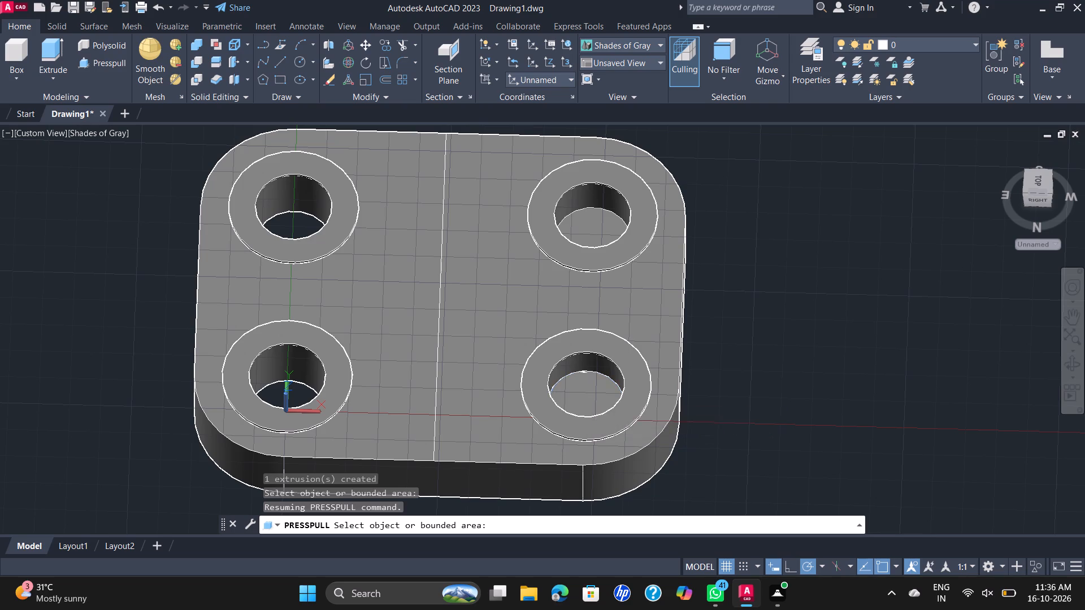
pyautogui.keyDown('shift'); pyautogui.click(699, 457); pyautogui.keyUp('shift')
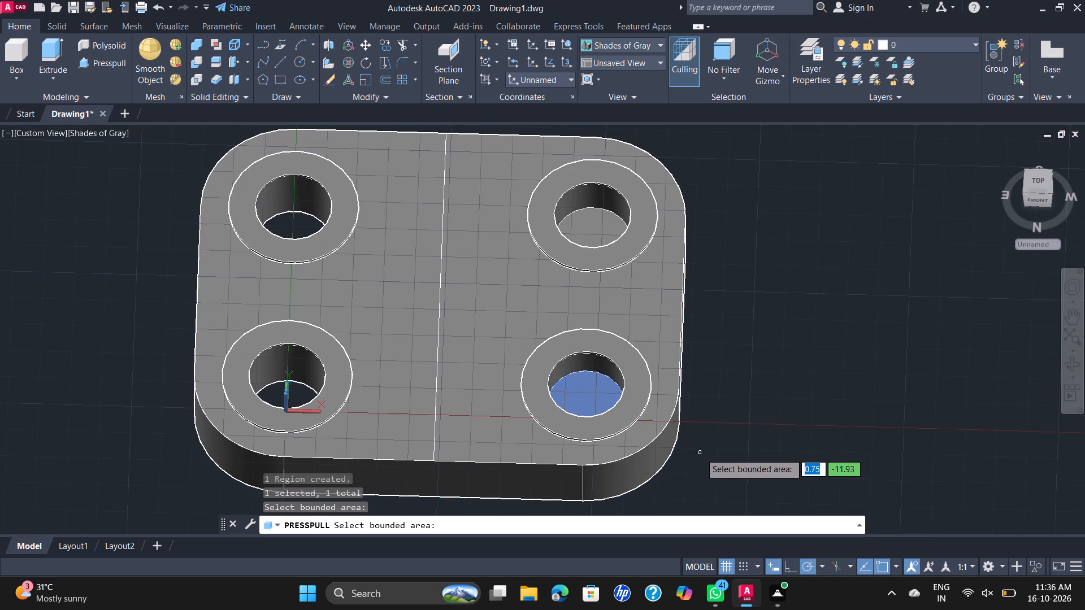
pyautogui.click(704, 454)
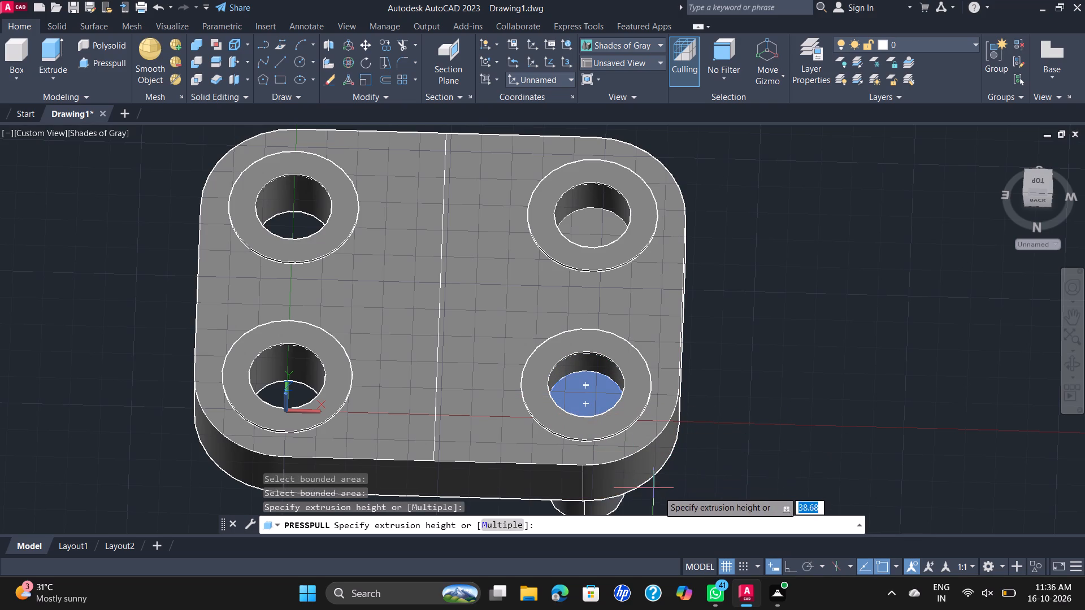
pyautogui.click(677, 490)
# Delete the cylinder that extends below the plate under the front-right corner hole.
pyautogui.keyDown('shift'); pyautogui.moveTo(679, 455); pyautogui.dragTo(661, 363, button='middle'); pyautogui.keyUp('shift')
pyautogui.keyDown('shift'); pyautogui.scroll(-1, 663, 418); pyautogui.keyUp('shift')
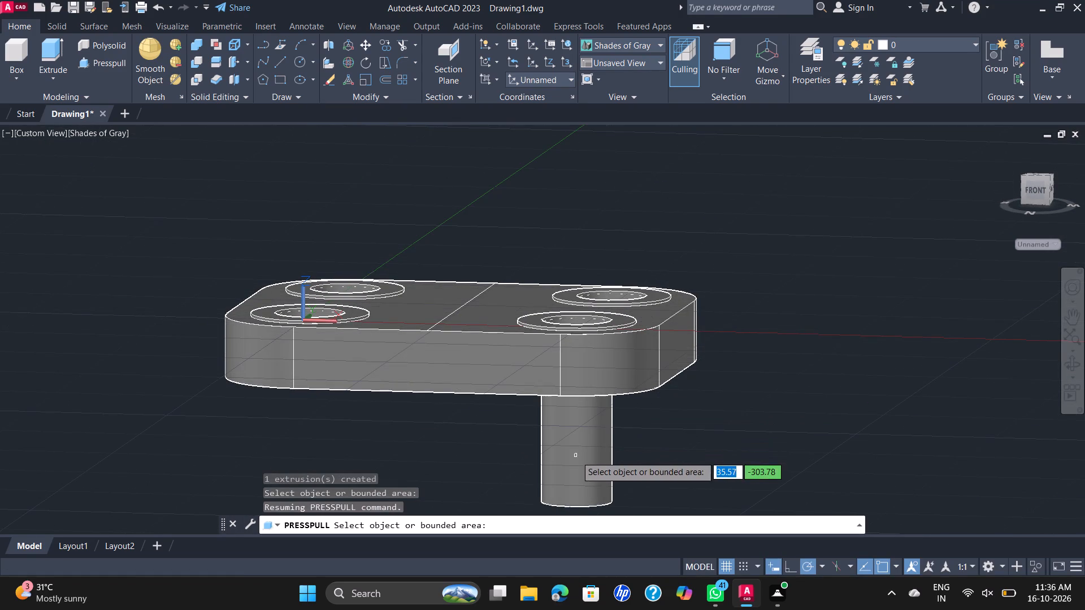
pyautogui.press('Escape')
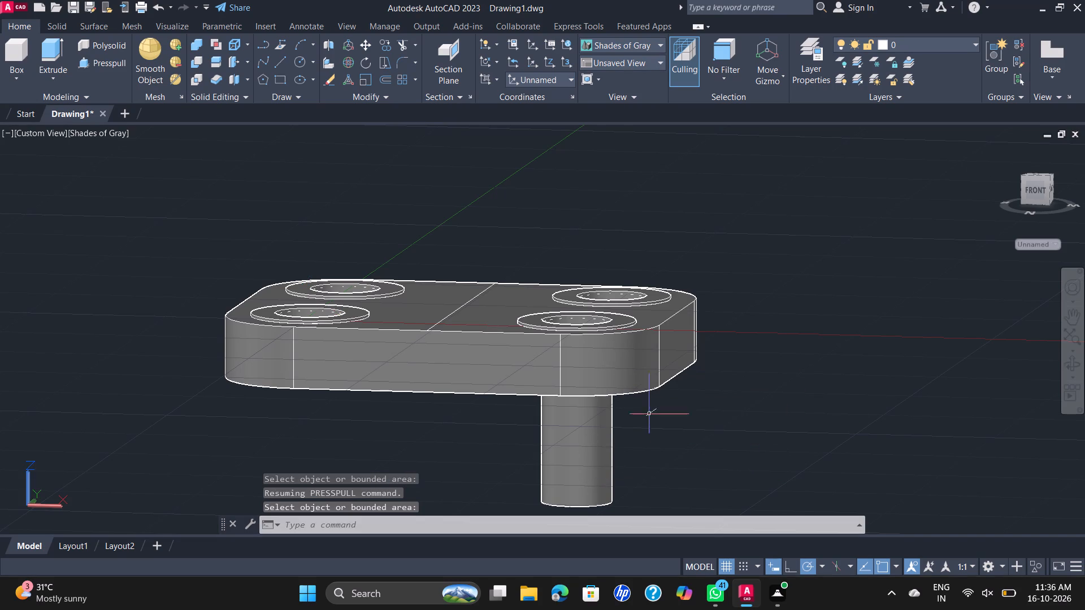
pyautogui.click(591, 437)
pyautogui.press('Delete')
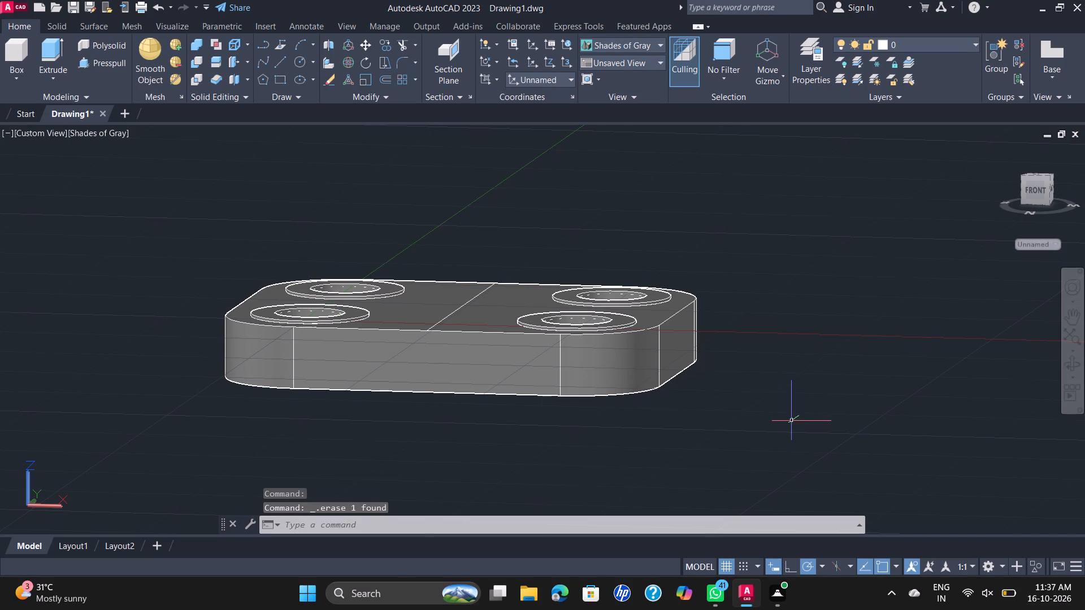
# Examine the four corner holes from above and from the side to check whether each passes through the plate.
pyautogui.keyDown('shift'); pyautogui.moveTo(680, 412); pyautogui.dragTo(697, 494, button='middle'); pyautogui.keyUp('shift')
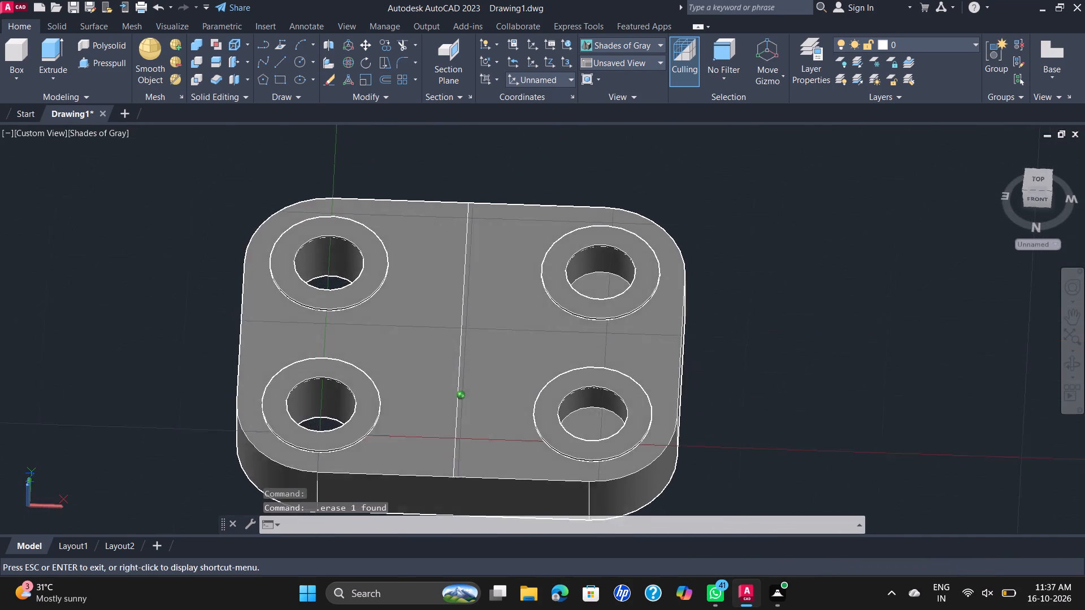
pyautogui.keyDown('shift'); pyautogui.moveTo(697, 494); pyautogui.dragTo(706, 496, button='middle'); pyautogui.keyUp('shift')
pyautogui.scroll(2, 612, 419)
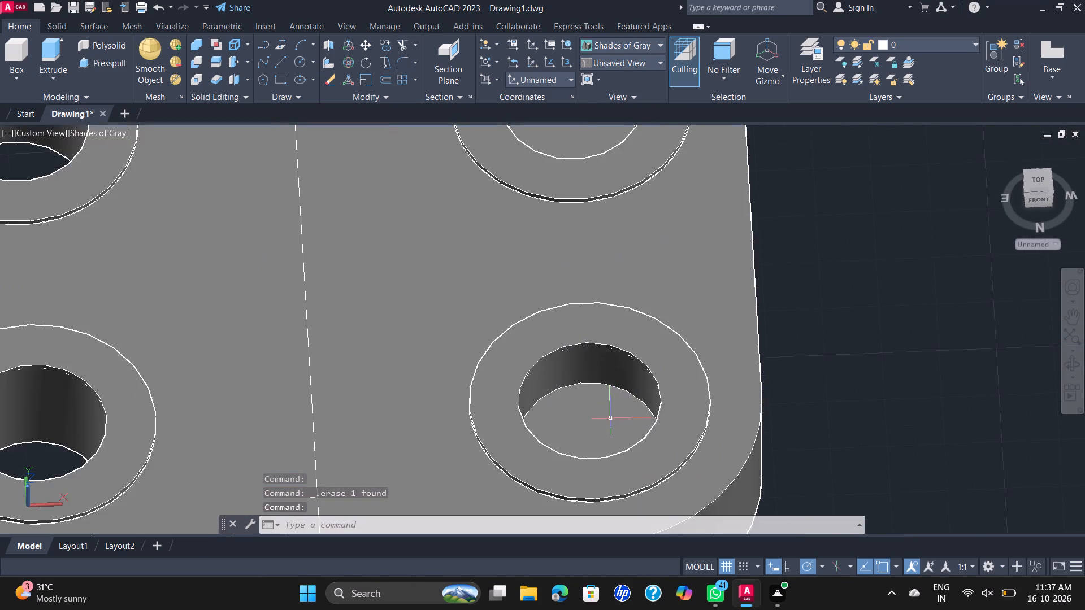
pyautogui.scroll(4, 600, 417)
pyautogui.scroll(-5, 588, 410)
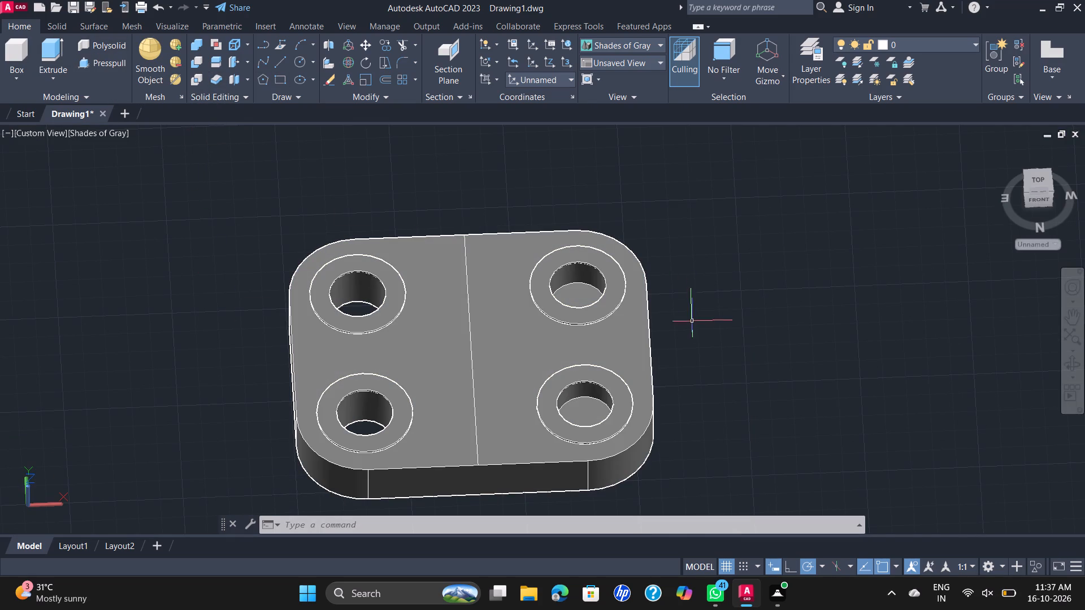
pyautogui.keyDown('shift'); pyautogui.moveTo(687, 335); pyautogui.dragTo(688, 335, button='middle'); pyautogui.keyUp('shift')
pyautogui.keyDown('shift'); pyautogui.moveTo(688, 335); pyautogui.dragTo(632, 263, button='middle'); pyautogui.keyUp('shift')
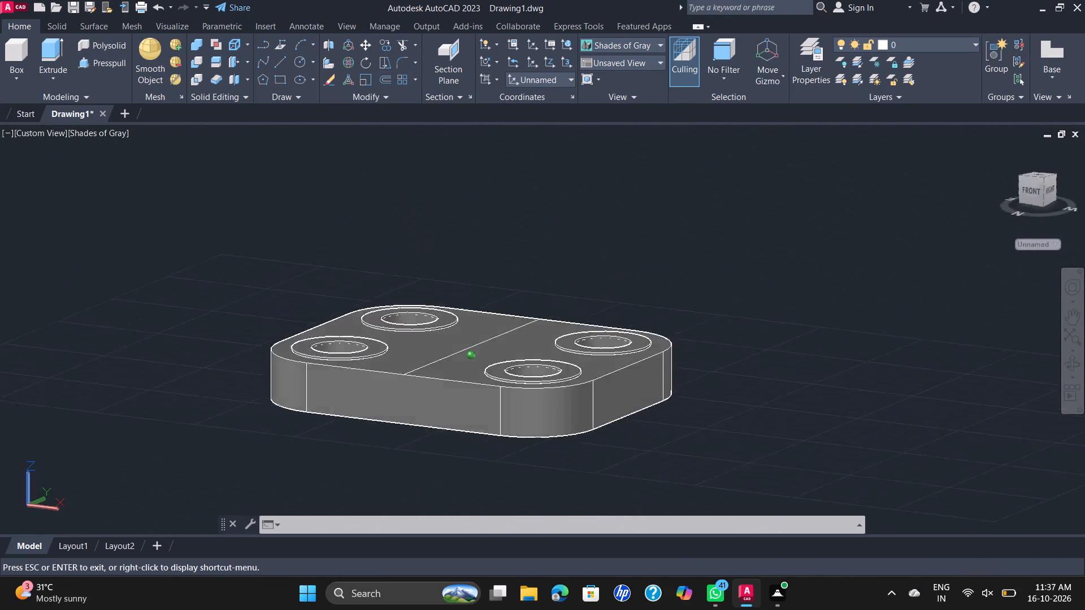
pyautogui.keyDown('shift'); pyautogui.moveTo(632, 263); pyautogui.dragTo(658, 329, button='middle'); pyautogui.keyUp('shift')
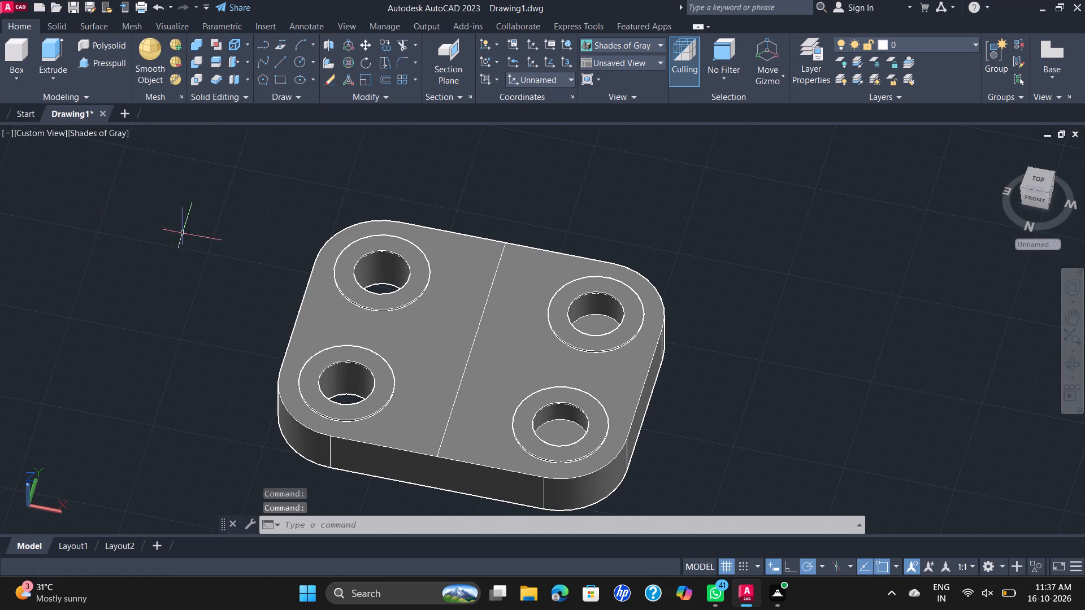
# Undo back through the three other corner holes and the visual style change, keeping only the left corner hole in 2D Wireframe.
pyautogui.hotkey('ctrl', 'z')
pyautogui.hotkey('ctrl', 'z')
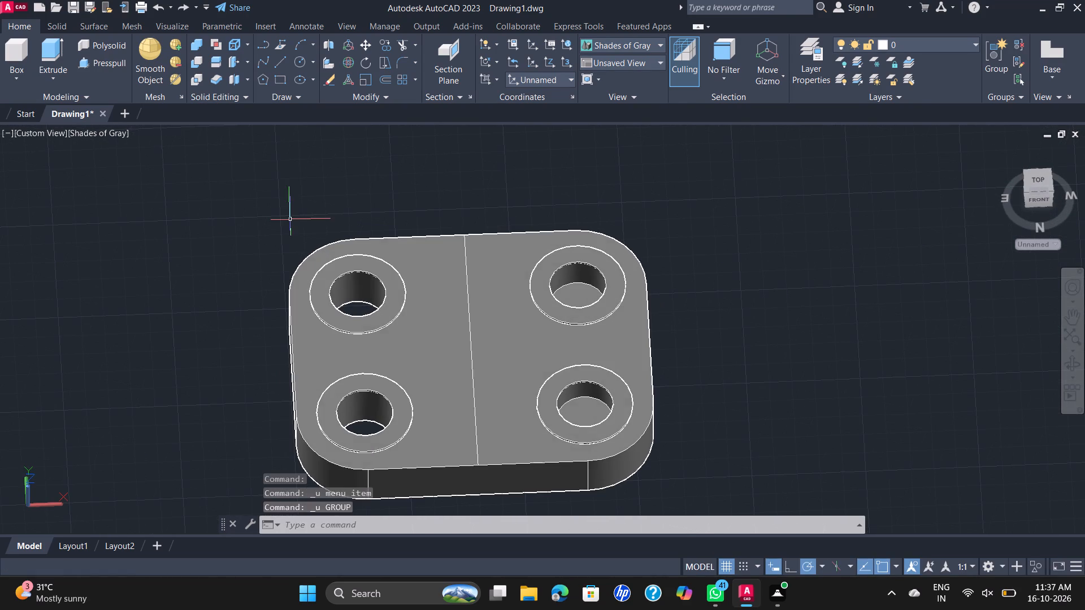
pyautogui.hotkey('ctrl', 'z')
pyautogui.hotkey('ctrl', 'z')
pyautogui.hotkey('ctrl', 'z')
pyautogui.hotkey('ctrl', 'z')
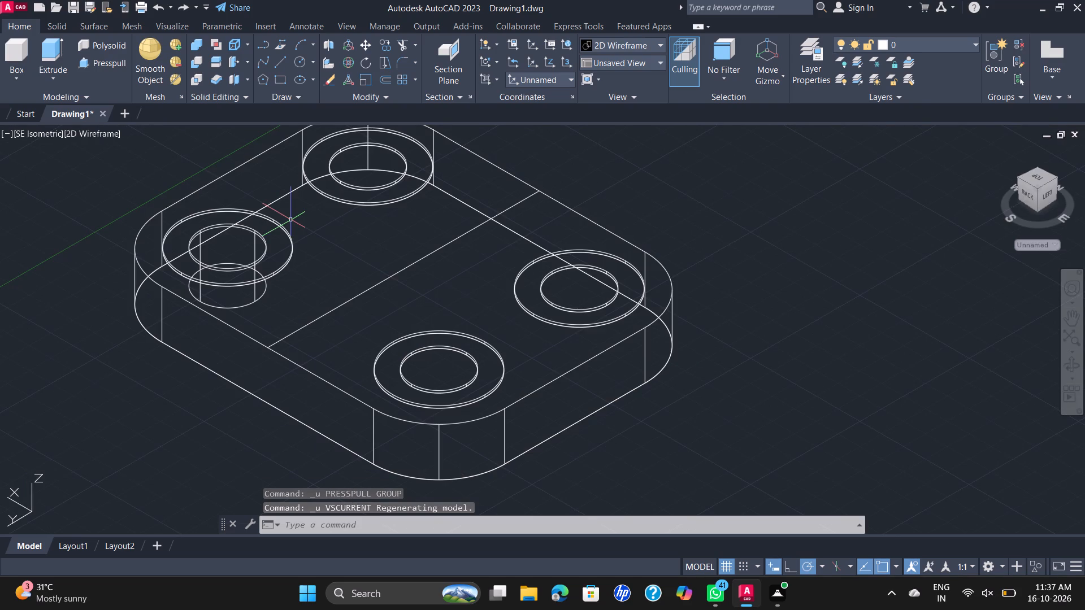
# Undo the remaining Presspull operations to remove the hole in the plate's left corner ring.
pyautogui.click(111, 62)
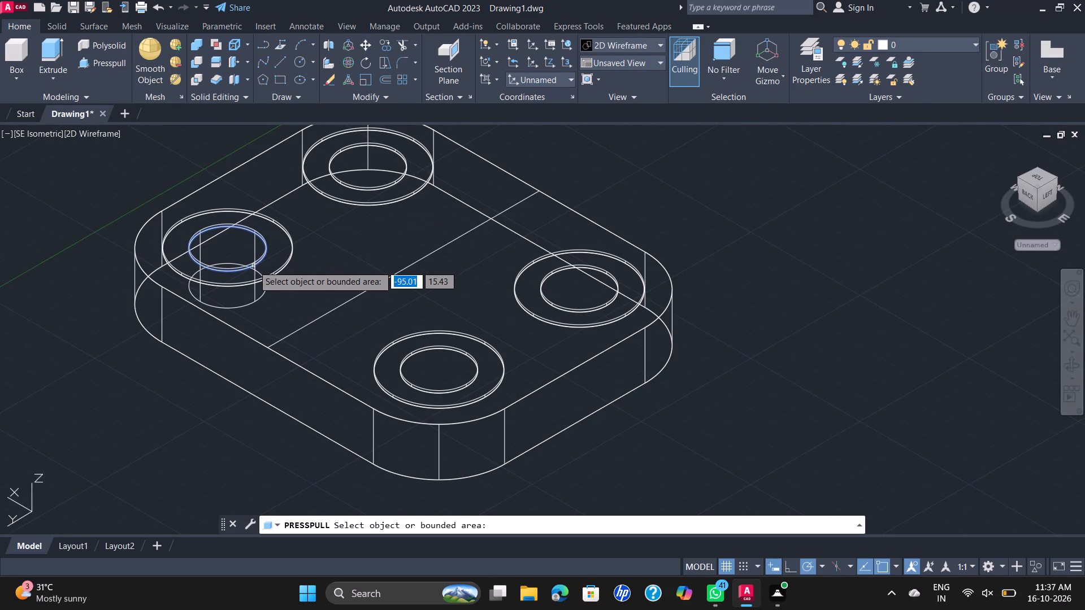
pyautogui.press('Escape')
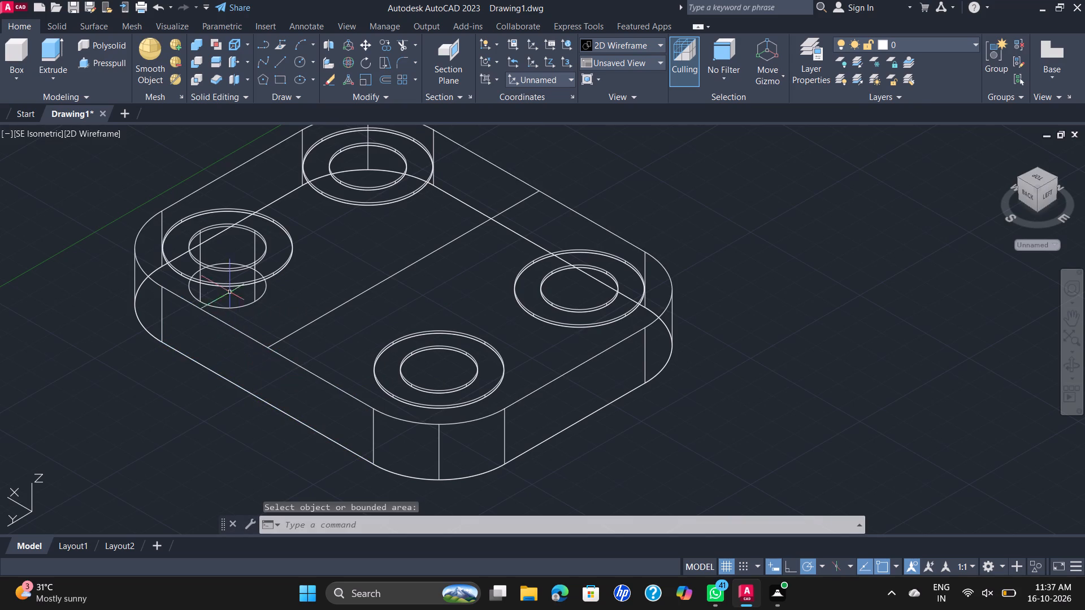
pyautogui.hotkey('ctrl', 'z')
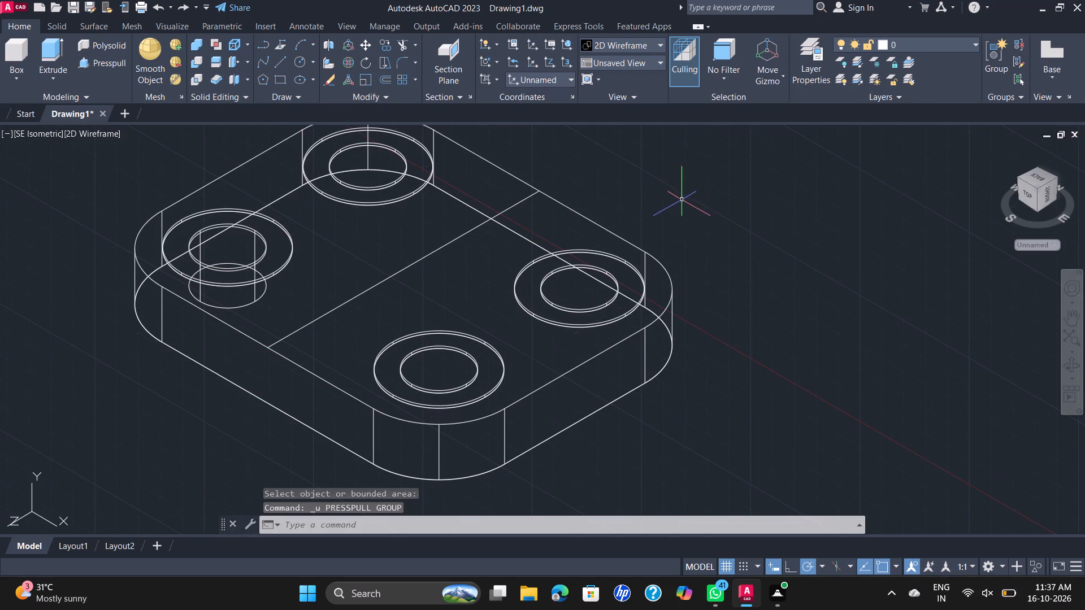
pyautogui.hotkey('ctrl', 'z')
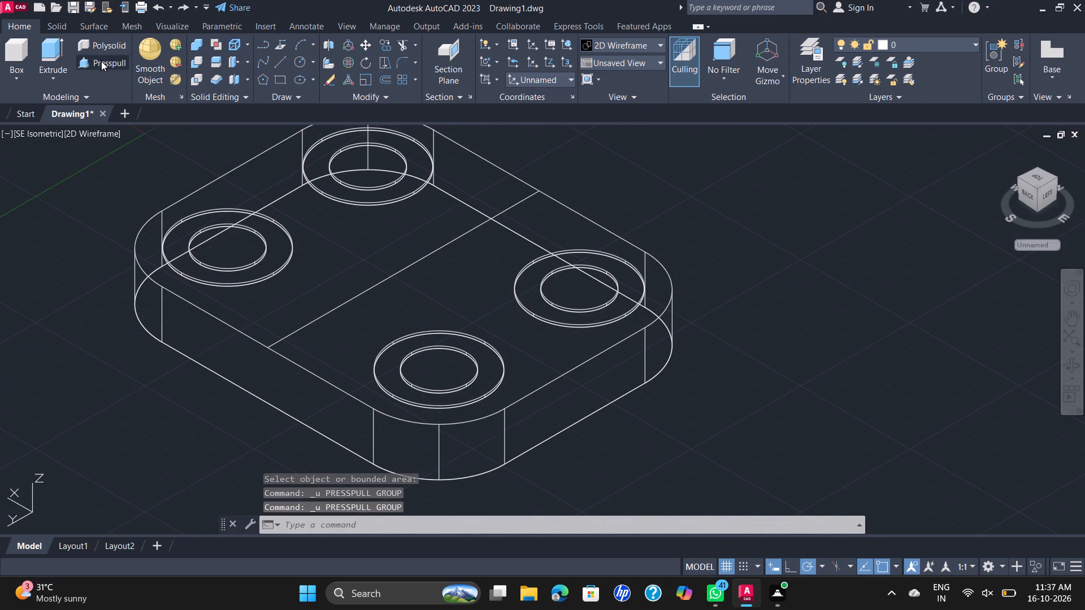
# Presspull the inner circles of all four corner rings down through the full plate thickness to cut the holes.
pyautogui.click(101, 60)
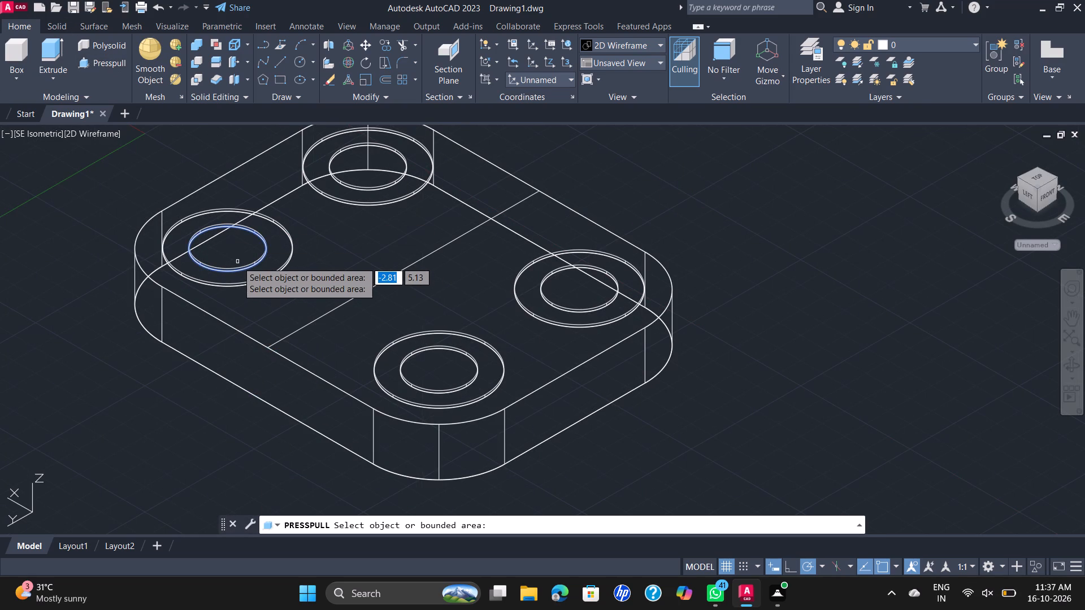
pyautogui.click(237, 262)
pyautogui.click(236, 432)
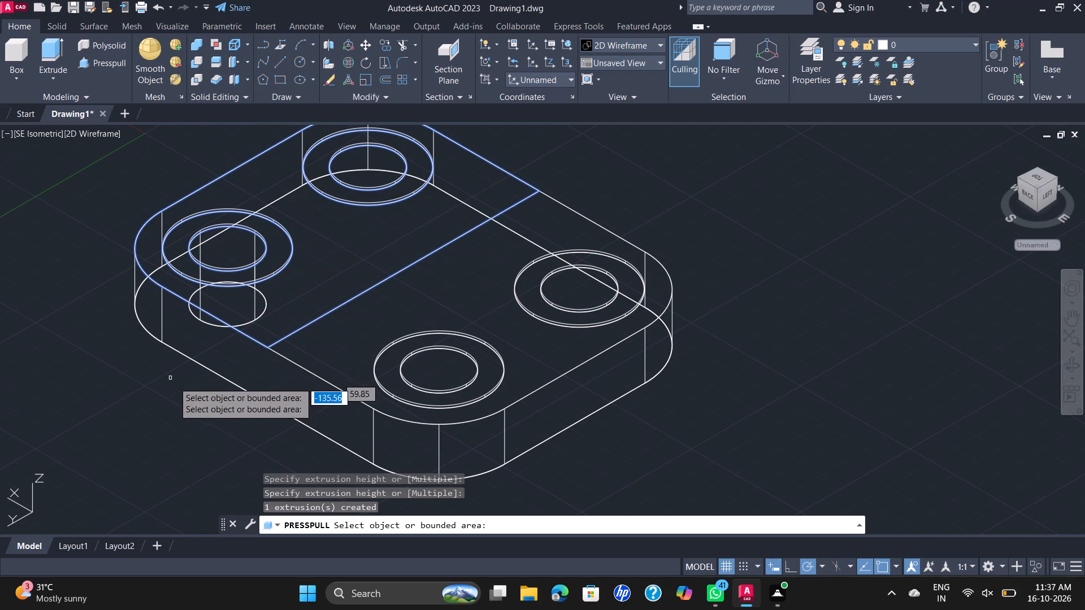
pyautogui.click(444, 366)
pyautogui.click(526, 493)
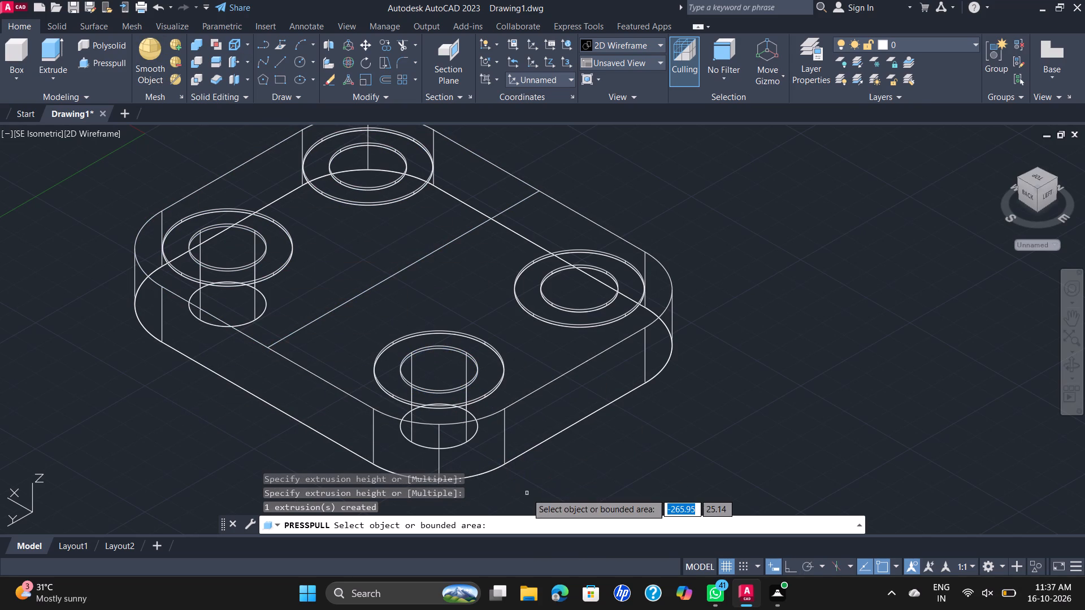
pyautogui.click(587, 285)
pyautogui.click(657, 421)
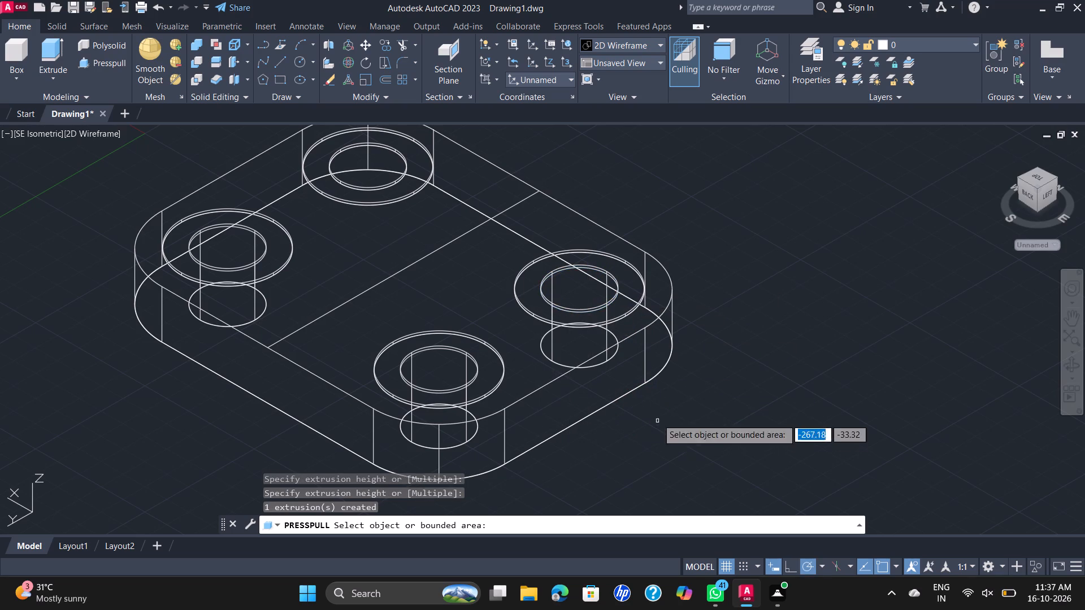
pyautogui.click(376, 171)
pyautogui.click(406, 420)
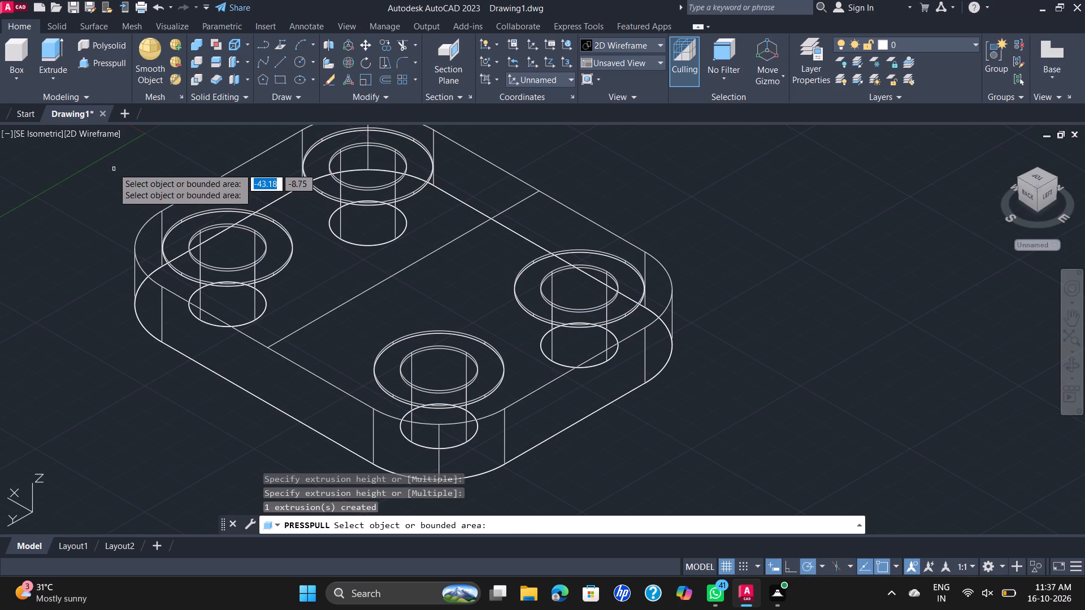
pyautogui.press('Escape')
# Apply the Shades of Gray visual style and examine from a tilted angle whether the four corner holes pass through the plate.
pyautogui.click(104, 132)
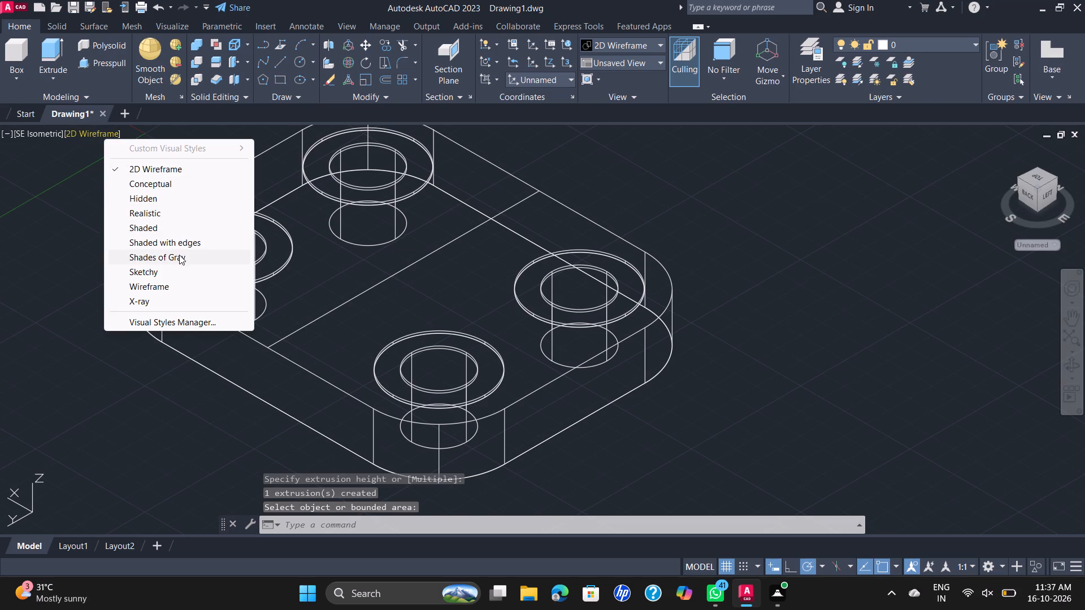
pyautogui.click(179, 256)
pyautogui.scroll(-1, 339, 233)
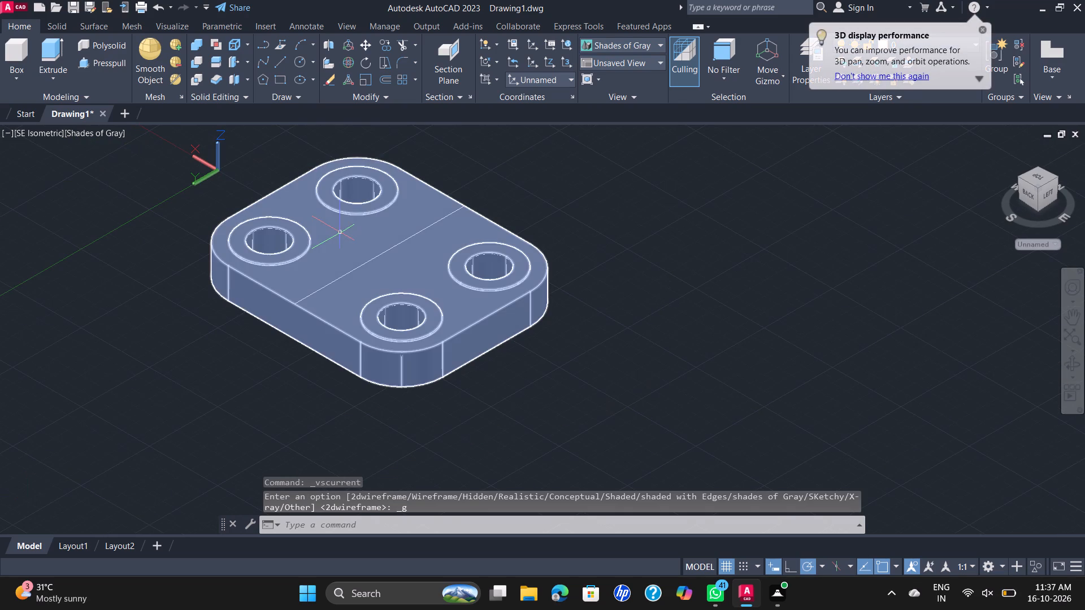
pyautogui.keyDown('shift'); pyautogui.moveTo(371, 223); pyautogui.dragTo(370, 269, button='middle'); pyautogui.keyUp('shift')
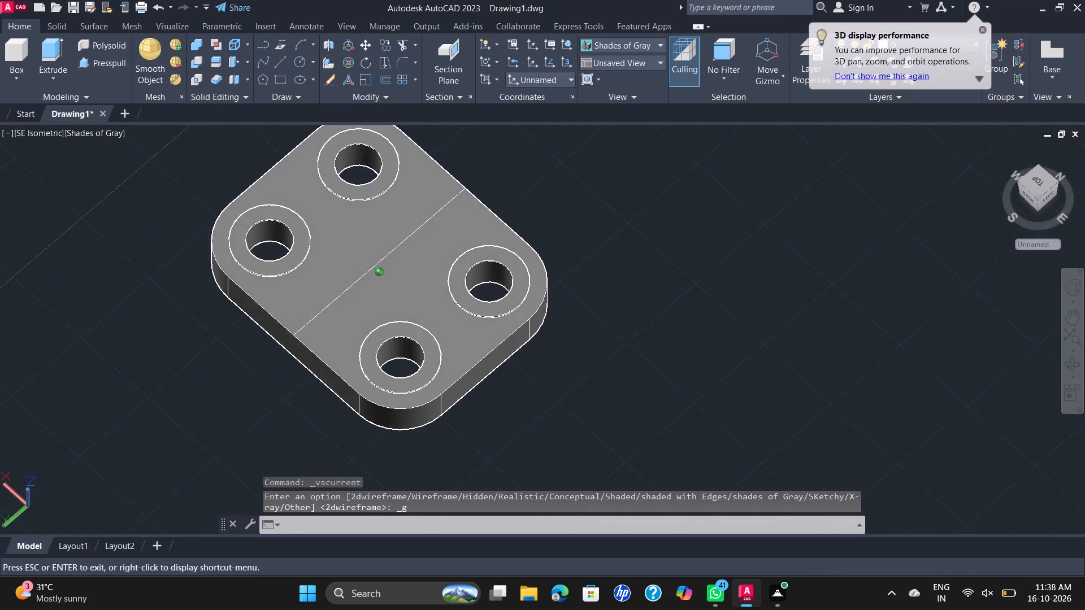
pyautogui.keyDown('shift'); pyautogui.moveTo(370, 269); pyautogui.dragTo(382, 247, button='middle'); pyautogui.keyUp('shift')
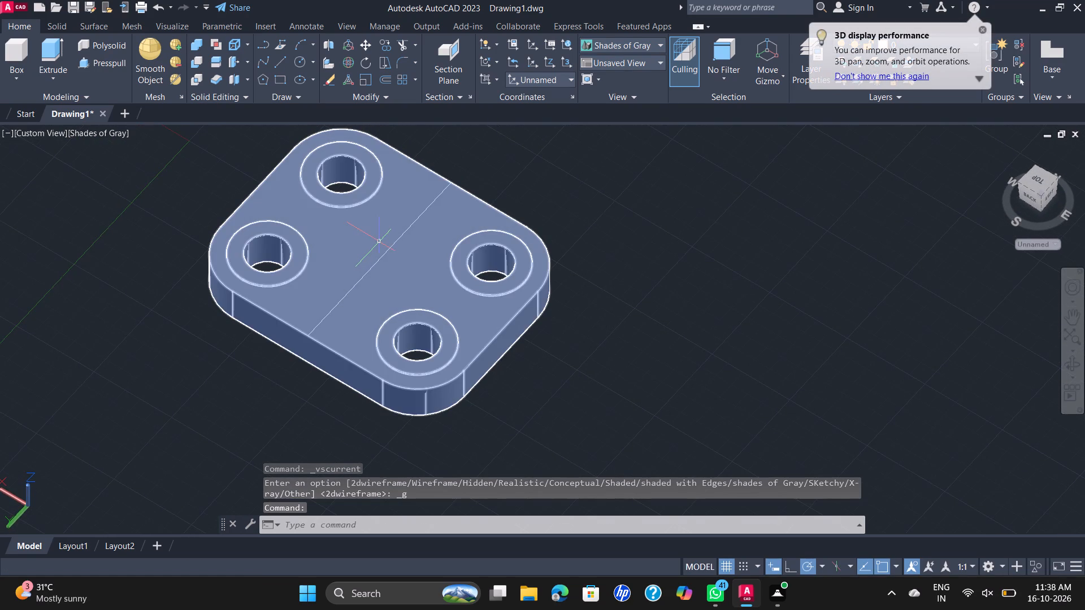
pyautogui.press('Escape')
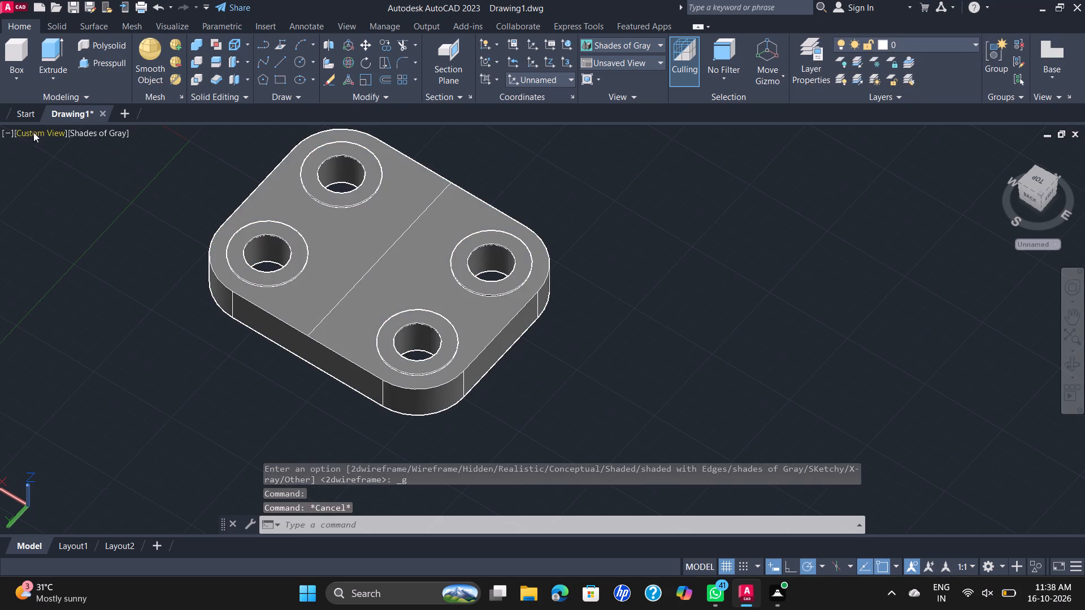
# Restore the 2D Wireframe visual style and the SE Isometric view.
pyautogui.click(94, 133)
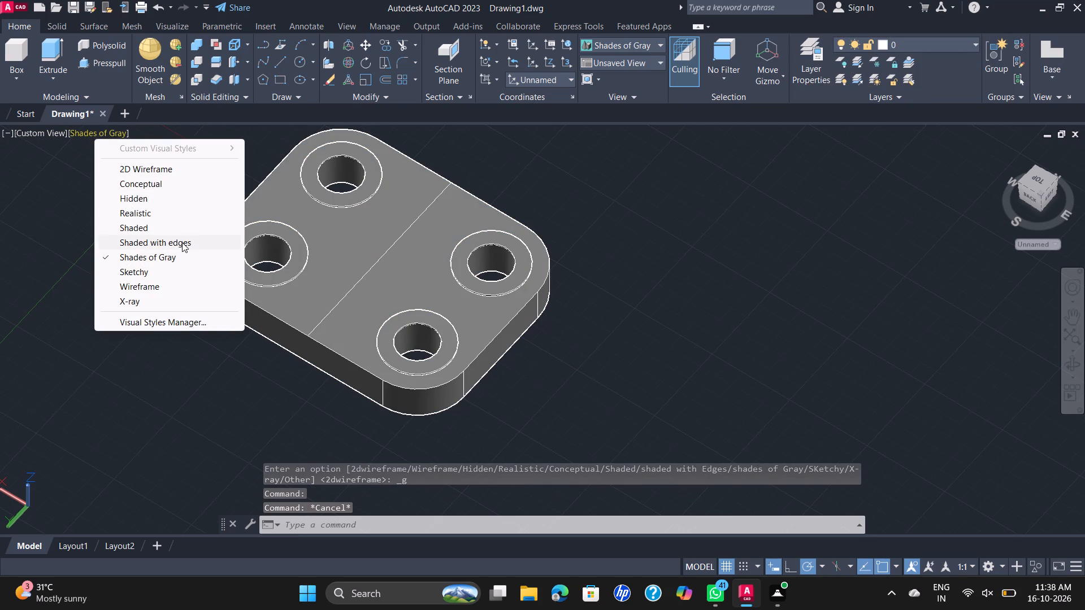
pyautogui.click(161, 173)
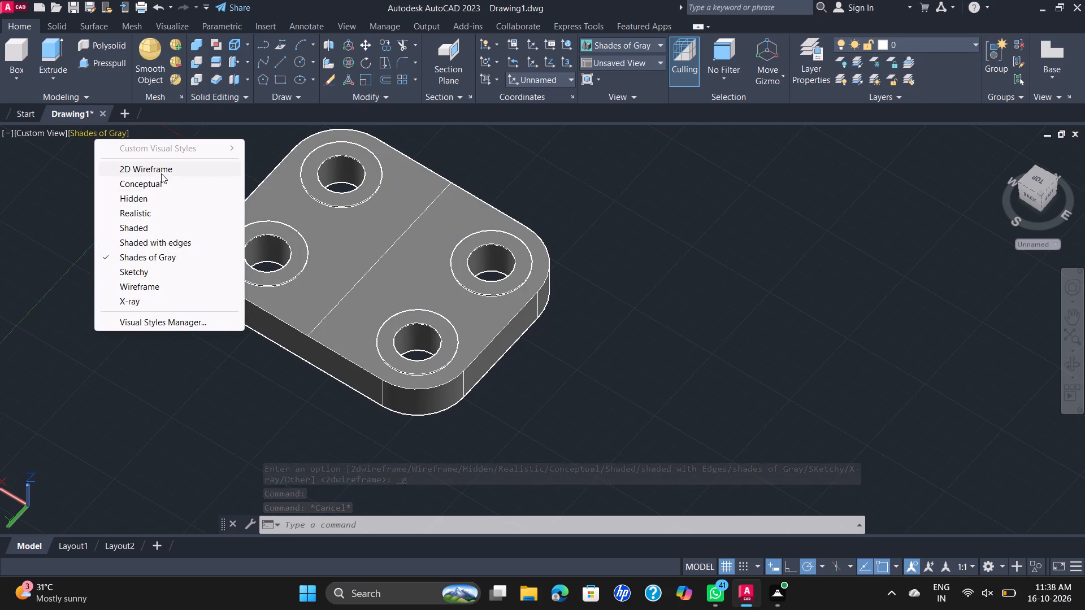
pyautogui.click(31, 138)
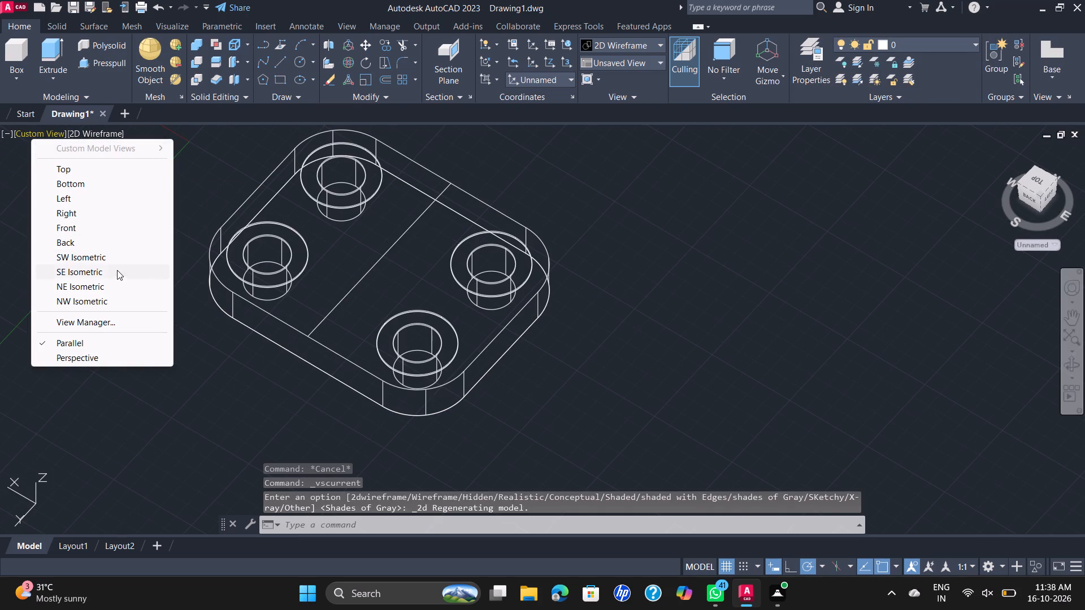
pyautogui.click(115, 273)
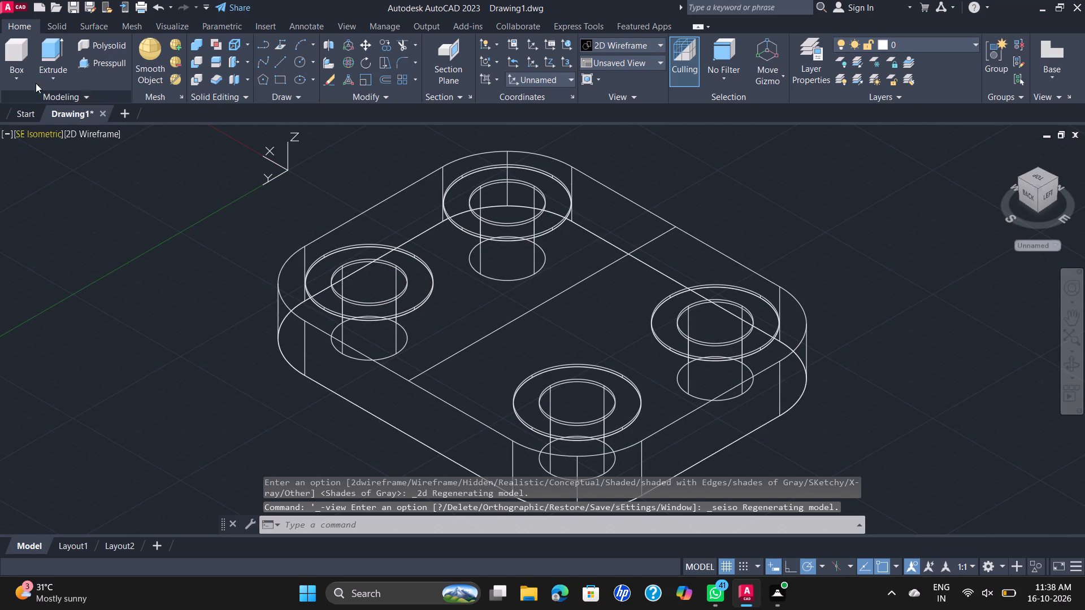
# Draw a vertical line upward along Z from the midpoint of the centre line on the plate's top face.
pyautogui.click(283, 60)
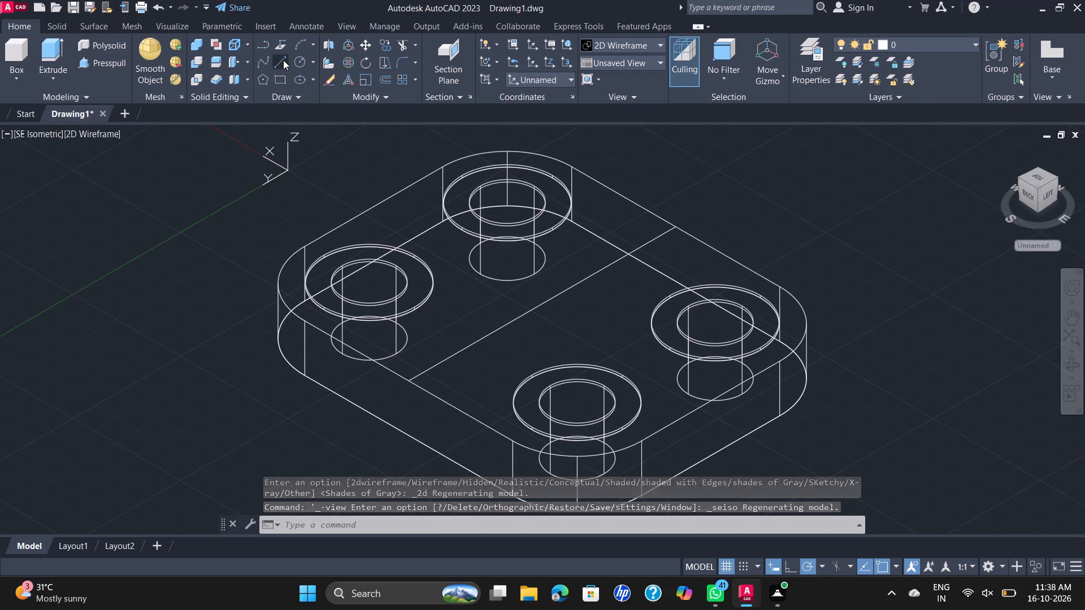
pyautogui.moveTo(540, 304); pyautogui.dragTo(545, 304)
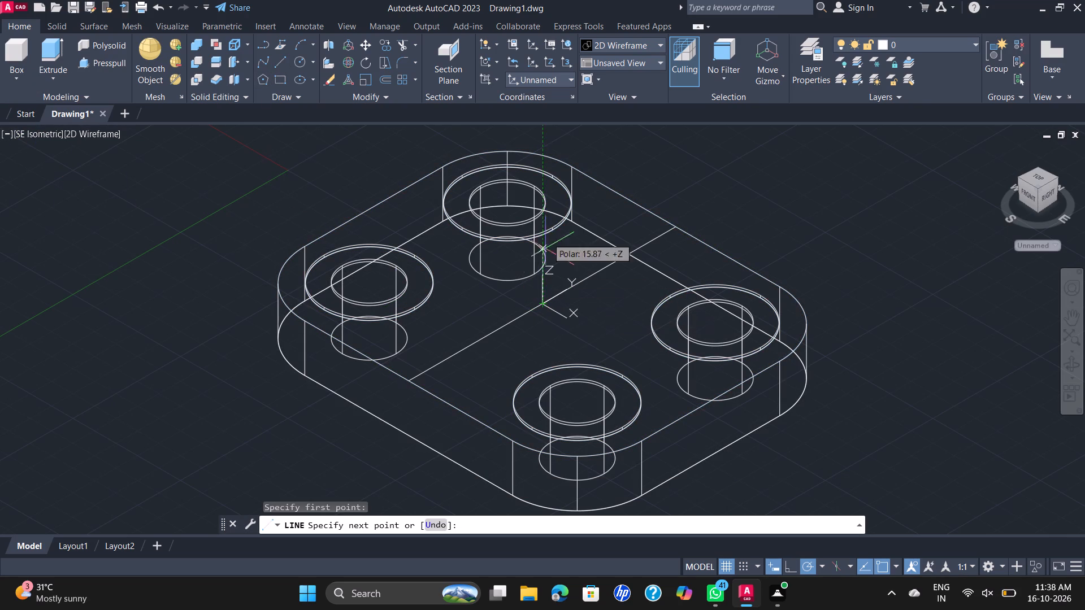
pyautogui.scroll(-1, 547, 208)
pyautogui.moveTo(547, 208); pyautogui.dragTo(536, 290, button='middle')
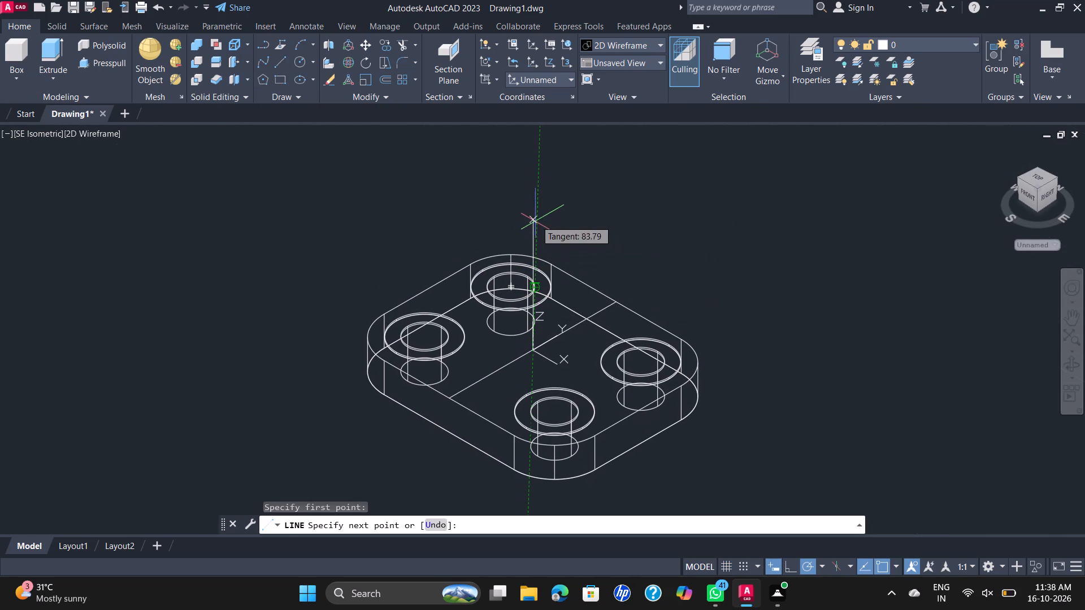
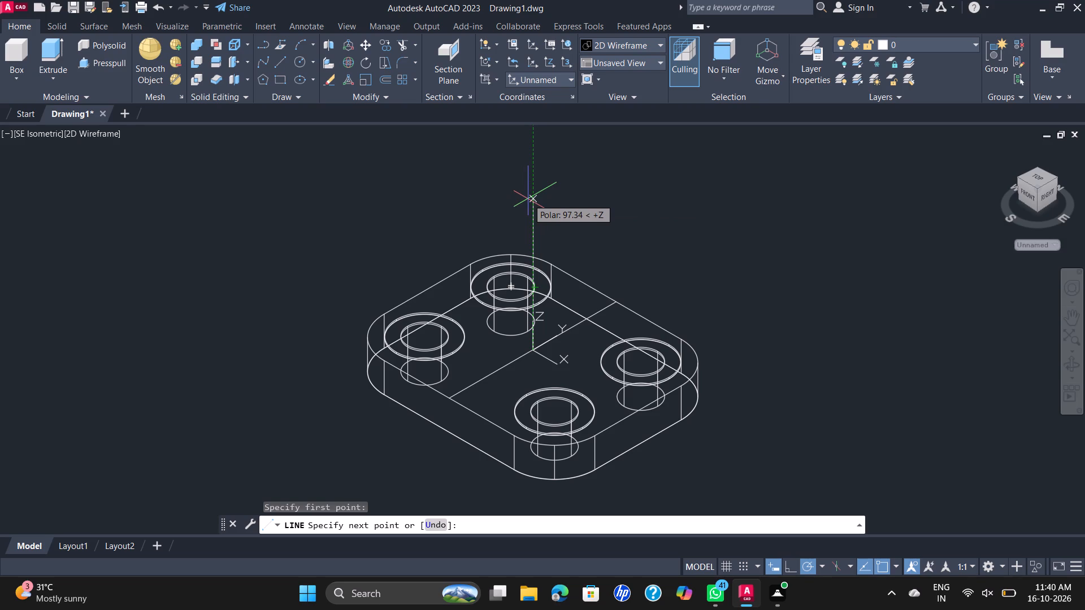
# Set the vertical line's length to 200 mm and continue the path with a 180 mm segment at 86°, roughly along Y.
pyautogui.write('200')
pyautogui.press('Return')
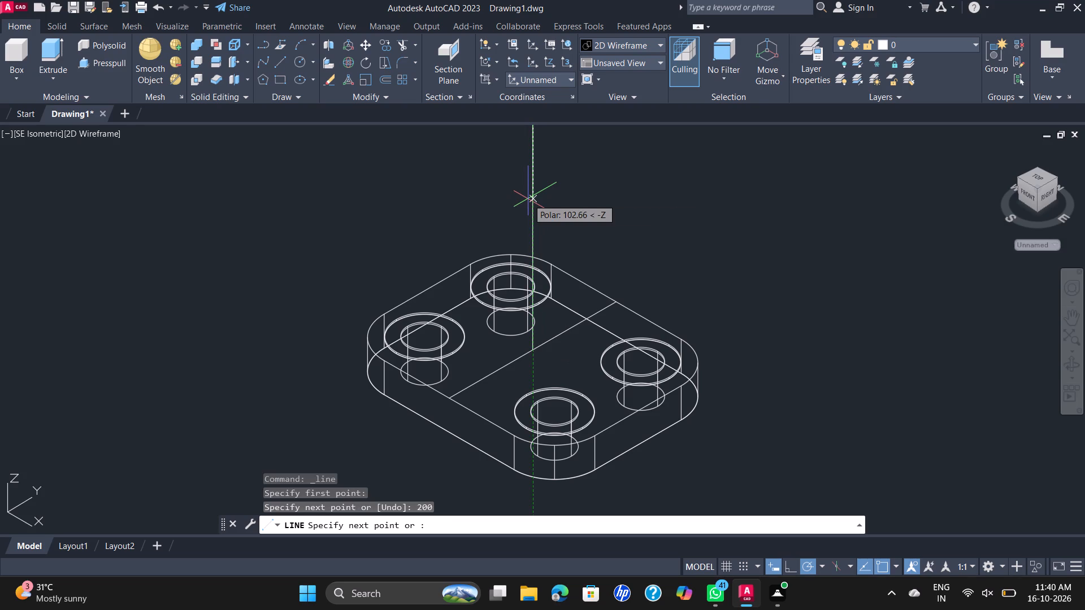
pyautogui.scroll(-3, 637, 224)
pyautogui.moveTo(635, 224); pyautogui.dragTo(568, 359, button='middle')
pyautogui.scroll(-2, 570, 341)
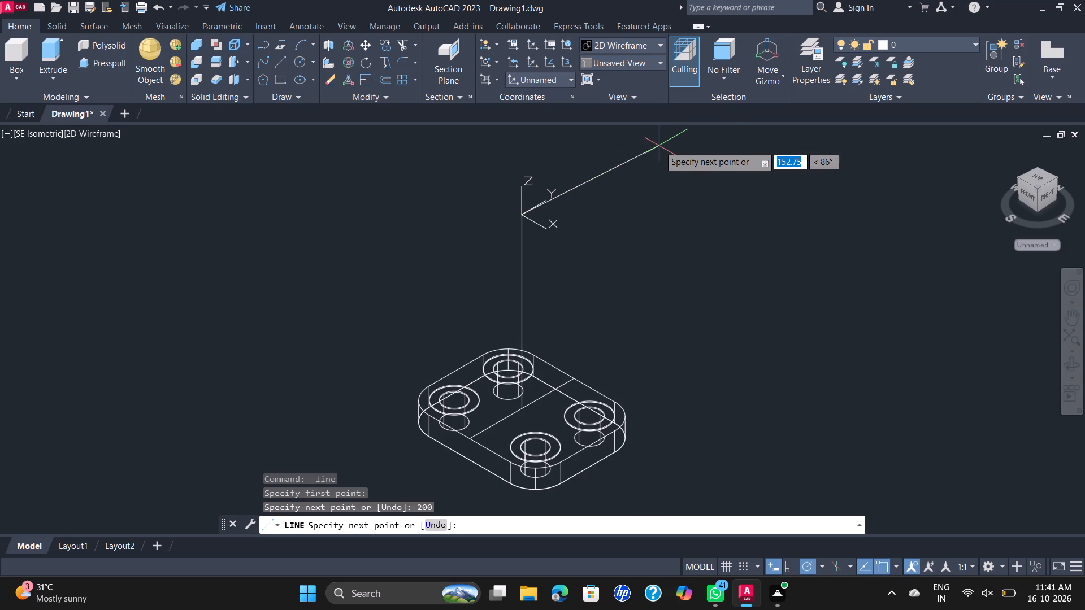
pyautogui.write('180')
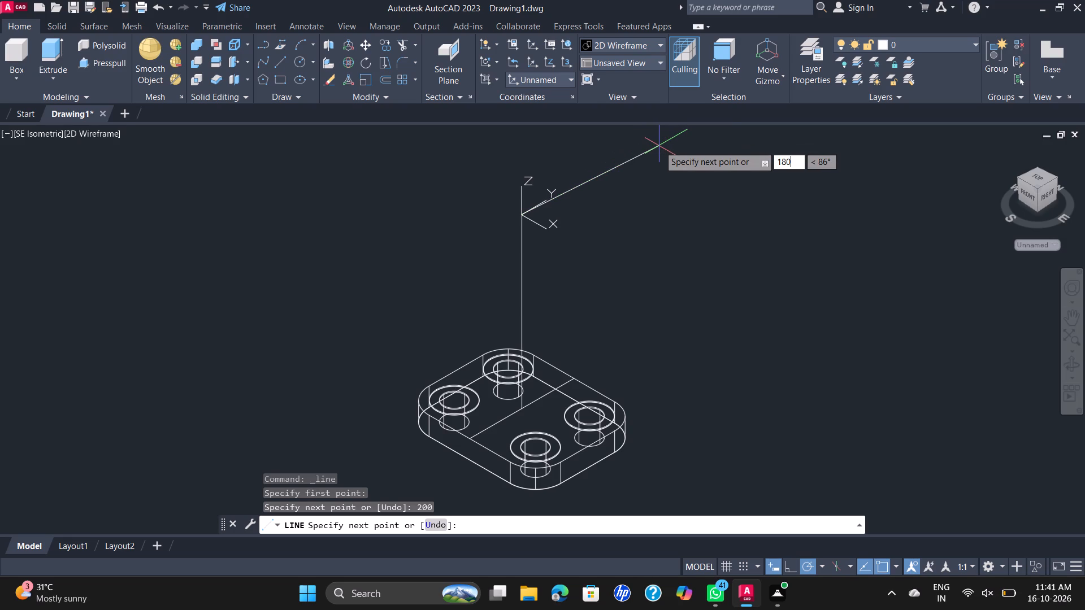
pyautogui.press('Return')
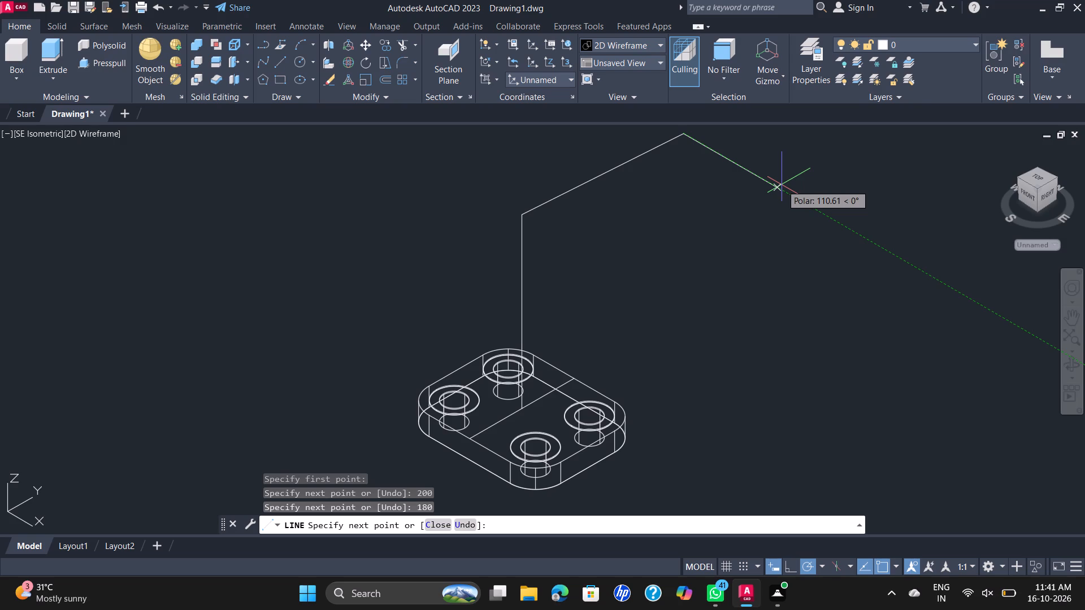
# Continue the path with a 200 mm segment along X at 0° and a 180 mm segment up along Z, ending the line.
pyautogui.write('200')
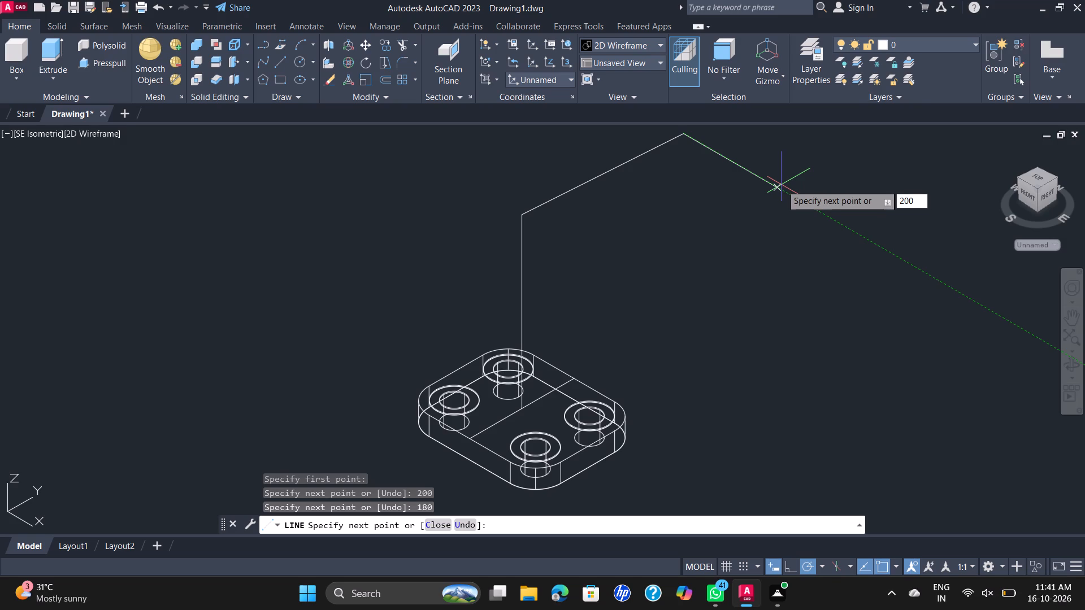
pyautogui.press('Return')
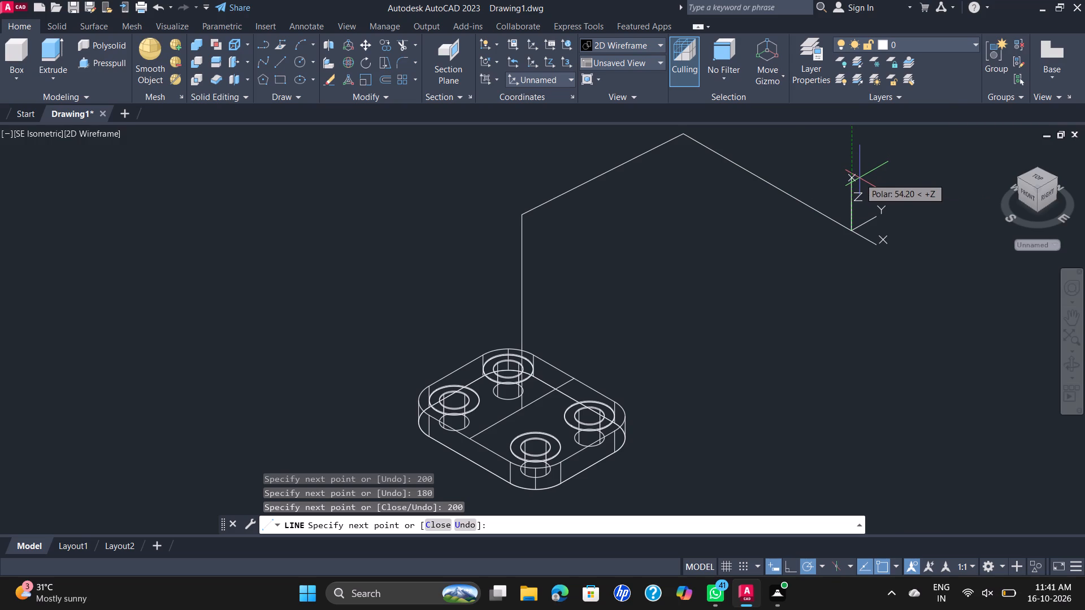
pyautogui.write('180')
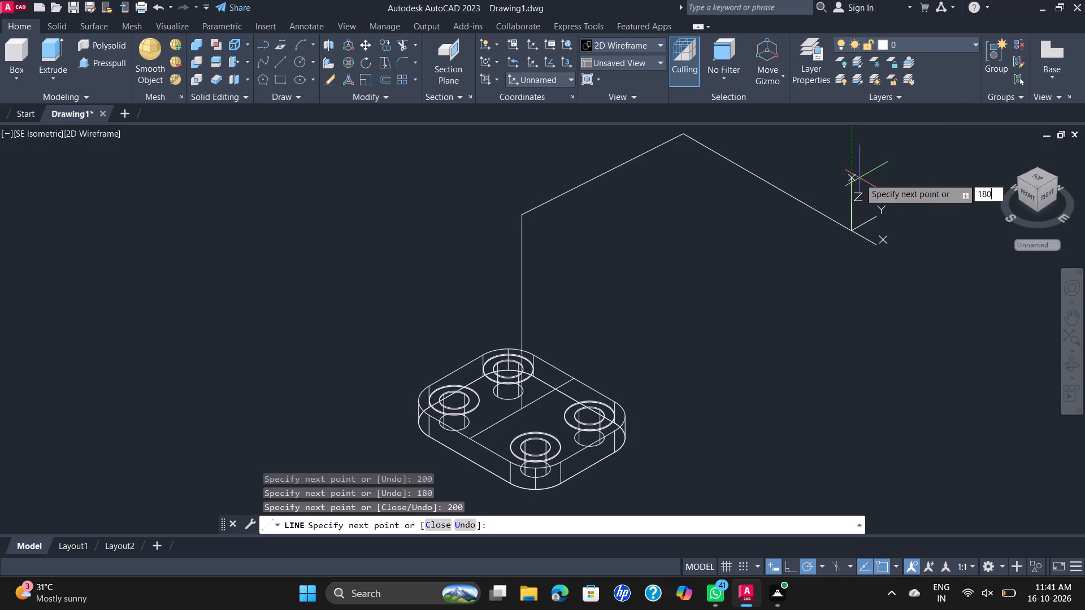
pyautogui.press('Return')
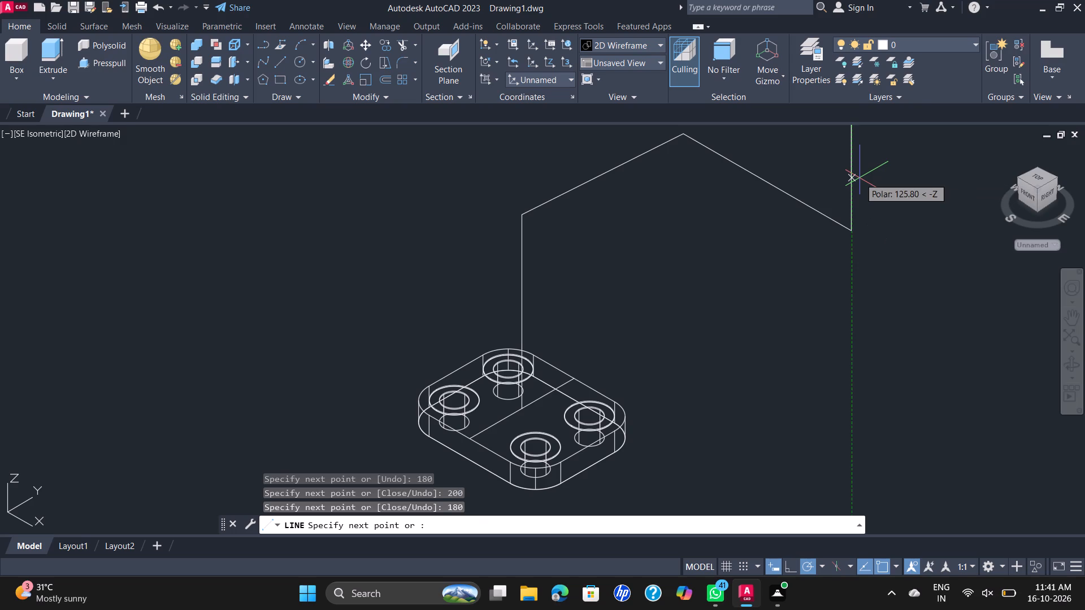
pyautogui.scroll(-5, 859, 173)
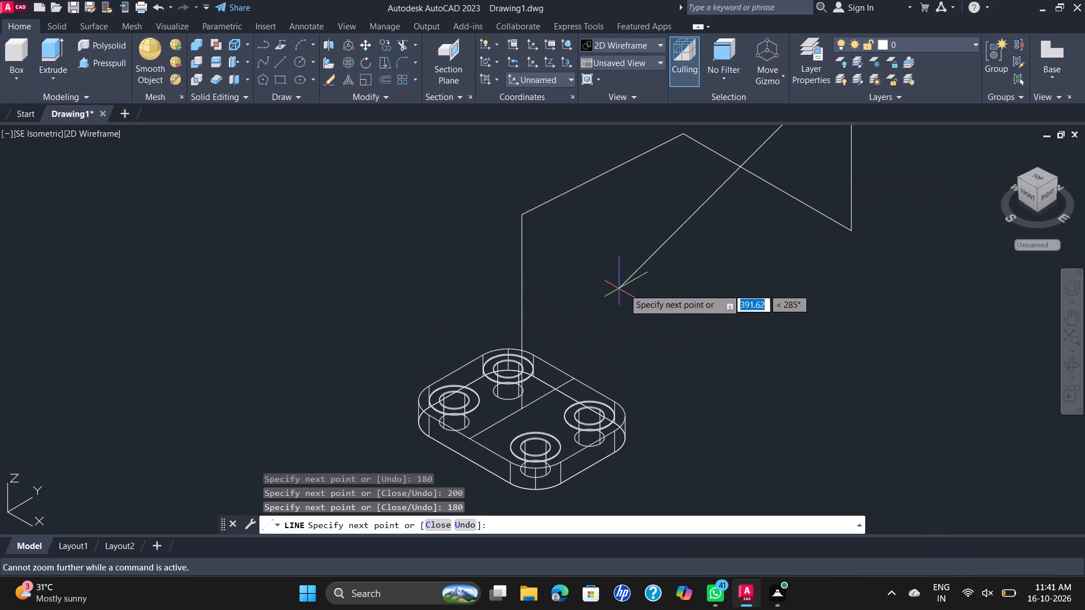
pyautogui.scroll(-5, 628, 289)
pyautogui.scroll(3, 643, 284)
pyautogui.scroll(-11, 643, 284)
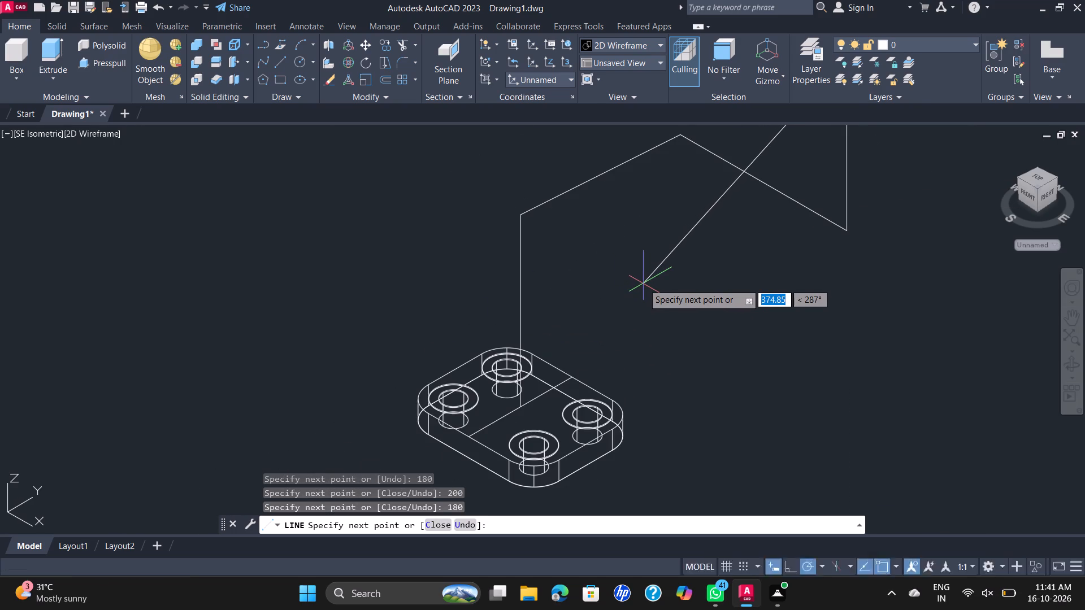
pyautogui.scroll(-1, 644, 284)
pyautogui.moveTo(691, 260); pyautogui.dragTo(650, 380, button='middle')
pyautogui.scroll(-1, 650, 368)
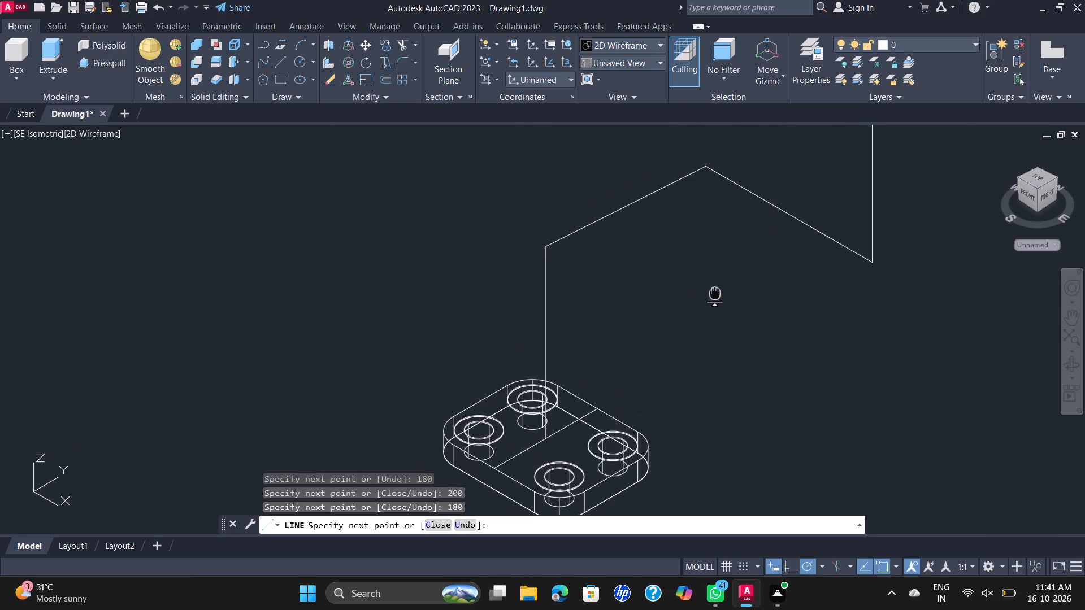
pyautogui.moveTo(650, 380); pyautogui.dragTo(620, 265, button='middle')
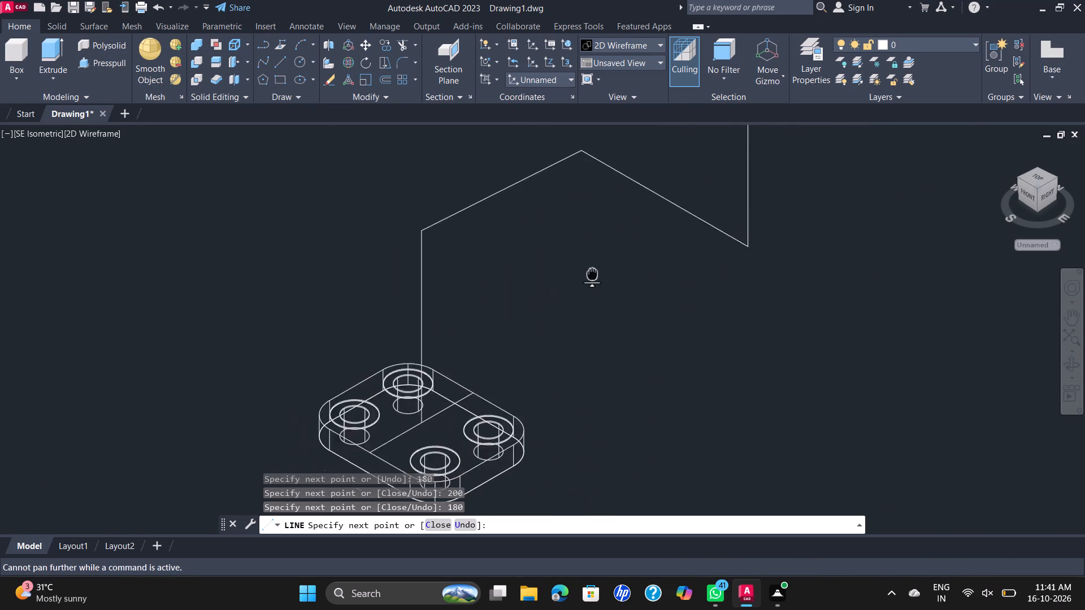
pyautogui.moveTo(620, 265); pyautogui.dragTo(625, 263, button='middle')
pyautogui.scroll(-6, 631, 256)
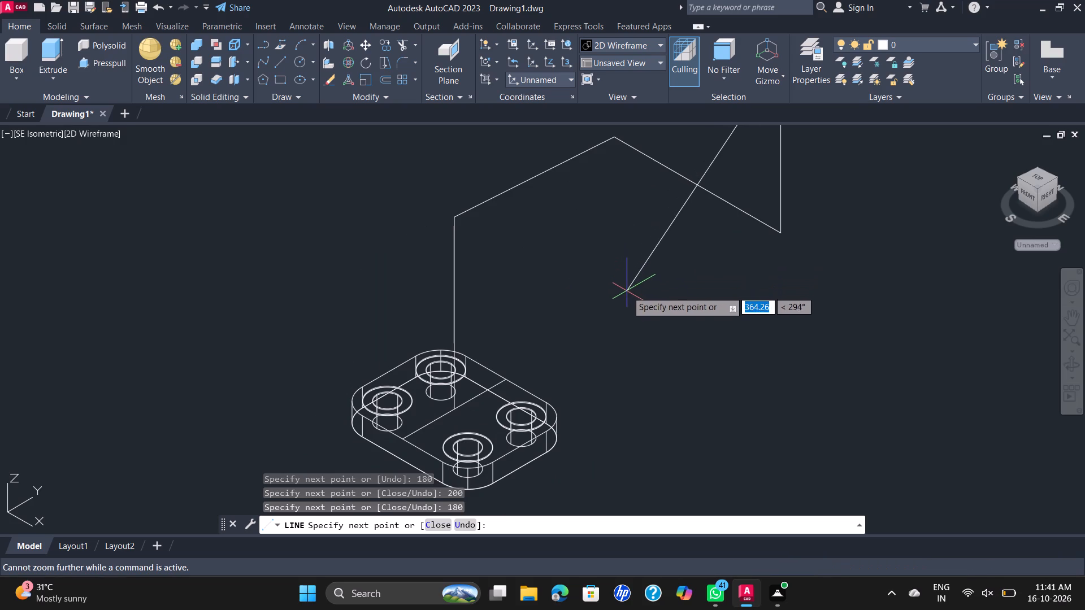
pyautogui.press('Escape')
# Draw a 200 mm line at 180° from the upper end of the path's last vertical segment.
pyautogui.scroll(-9, 627, 293)
pyautogui.scroll(3, 776, 247)
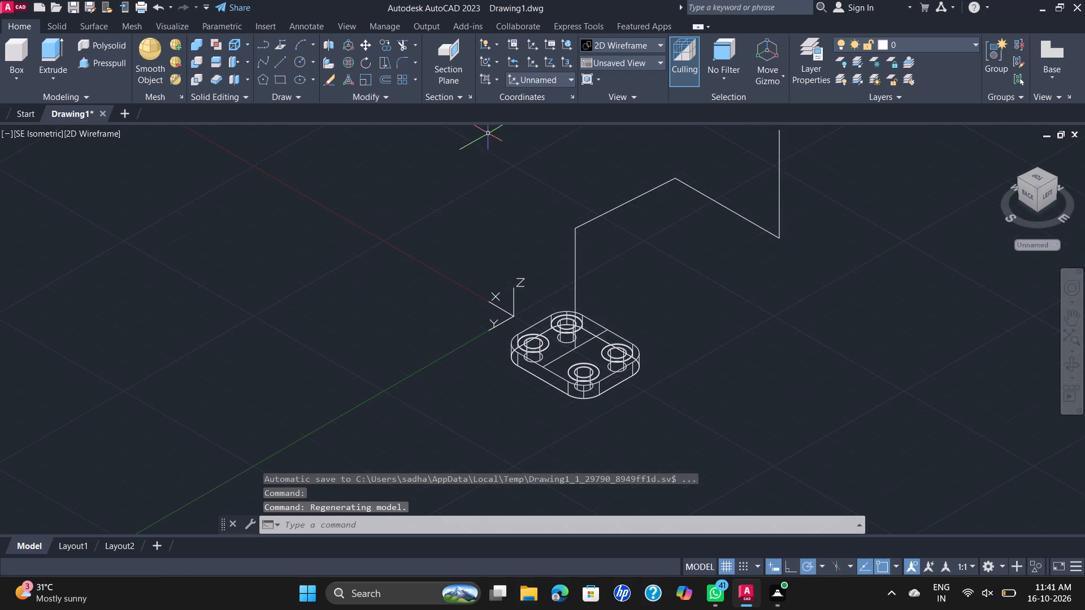
pyautogui.scroll(-3, 679, 169)
pyautogui.moveTo(695, 171); pyautogui.dragTo(626, 244, button='middle')
pyautogui.scroll(1, 609, 249)
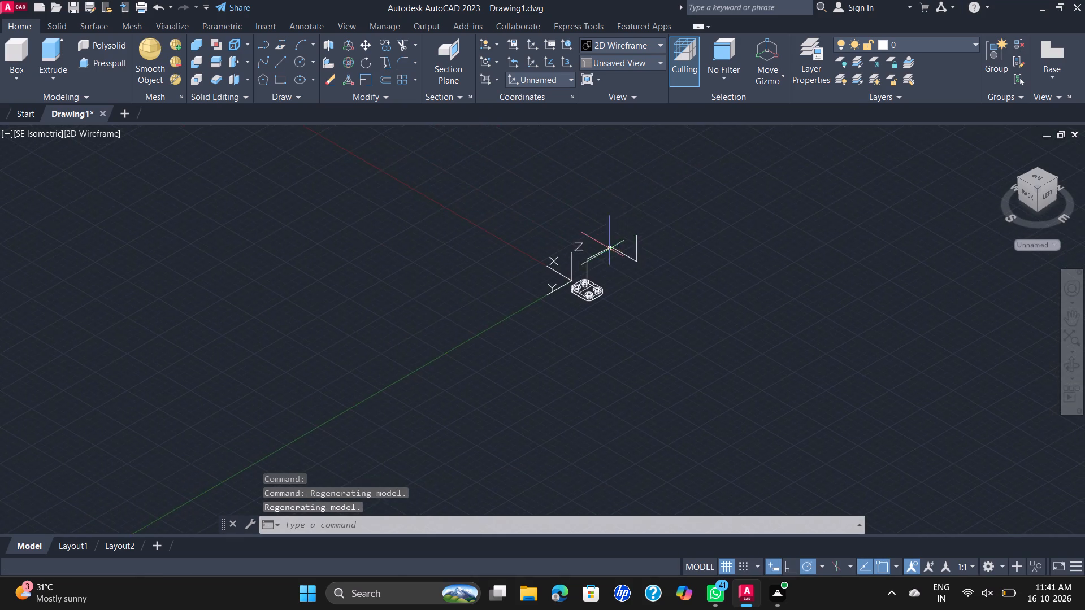
pyautogui.scroll(4, 608, 249)
pyautogui.scroll(-2, 606, 249)
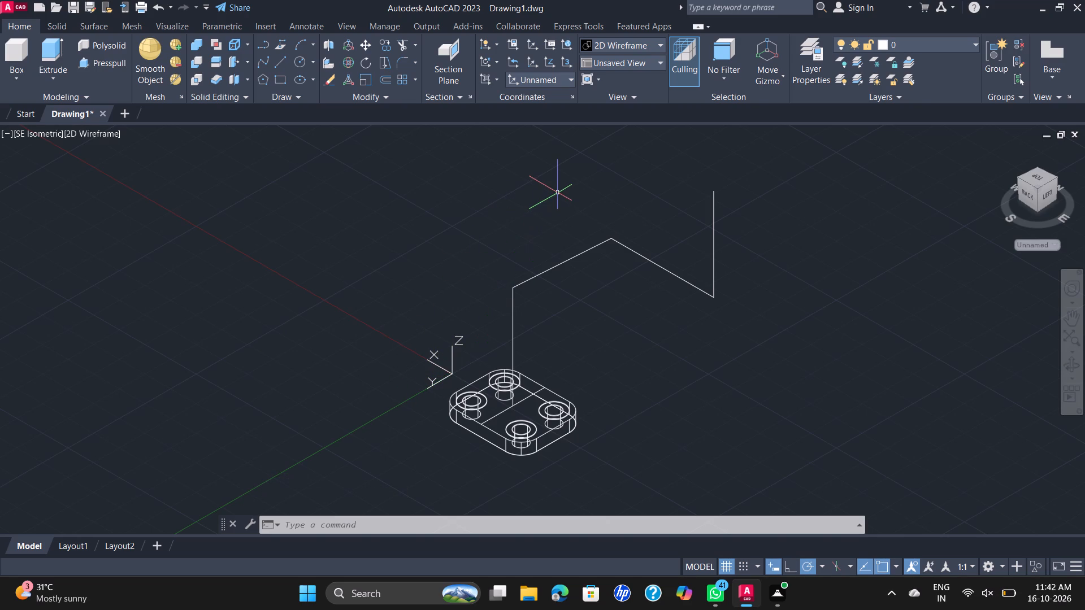
pyautogui.press('space')
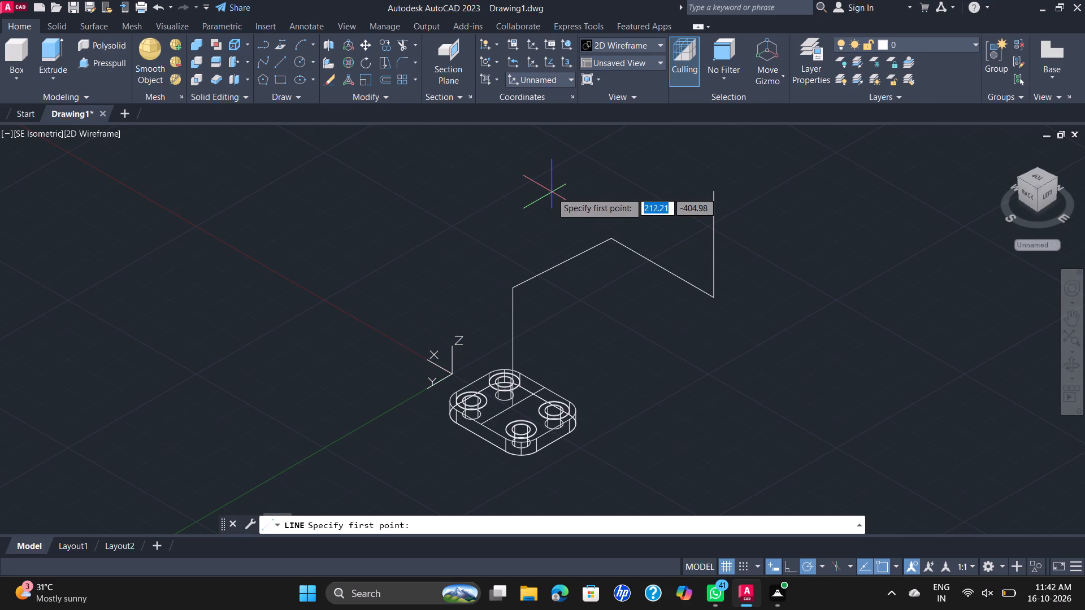
pyautogui.click(711, 191)
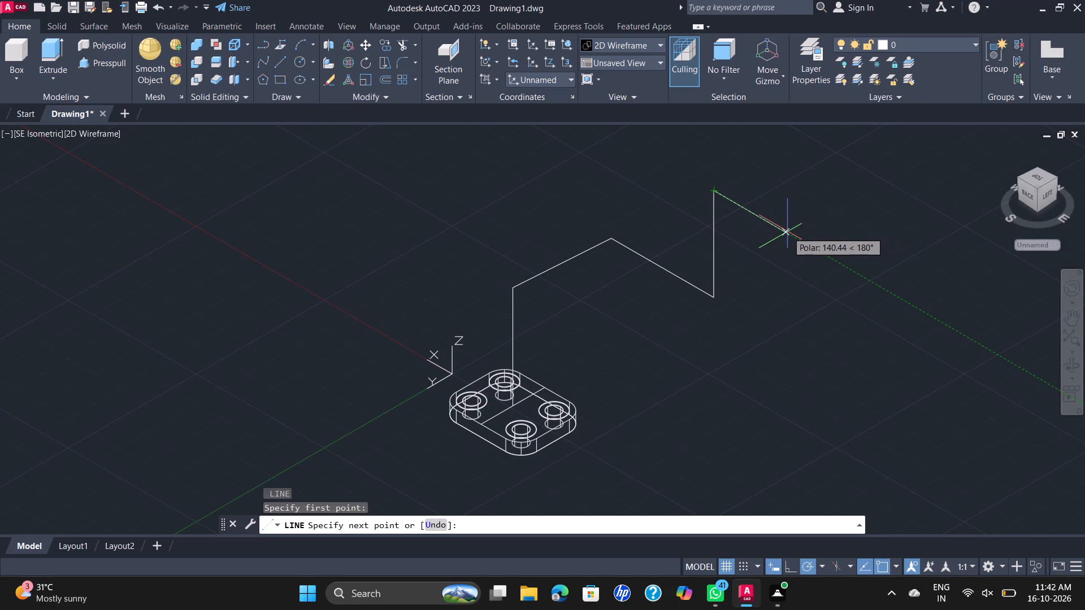
pyautogui.write('200')
pyautogui.press('Return')
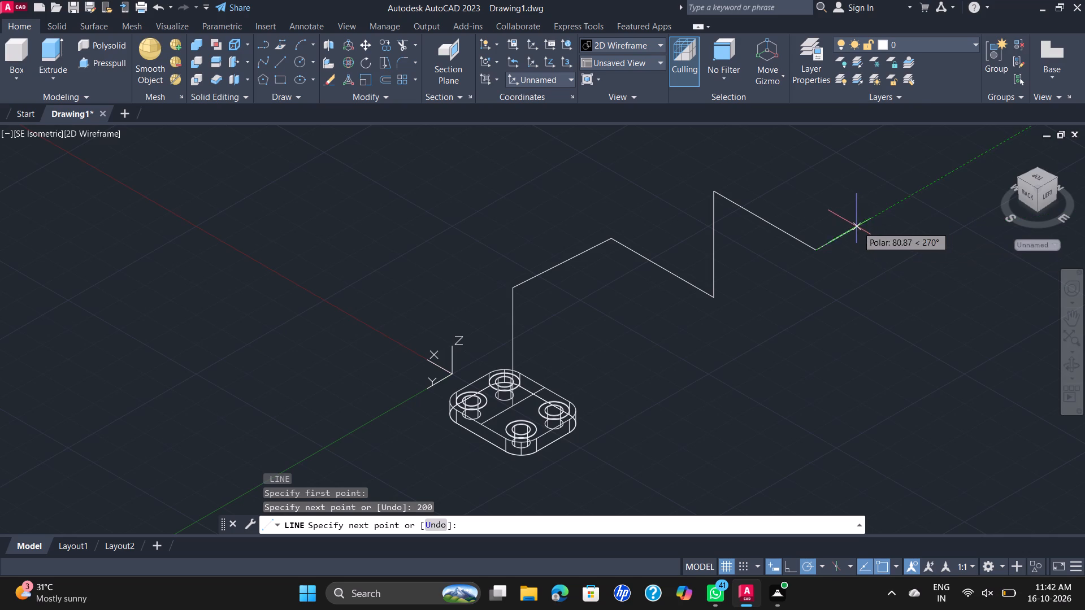
pyautogui.press('Escape')
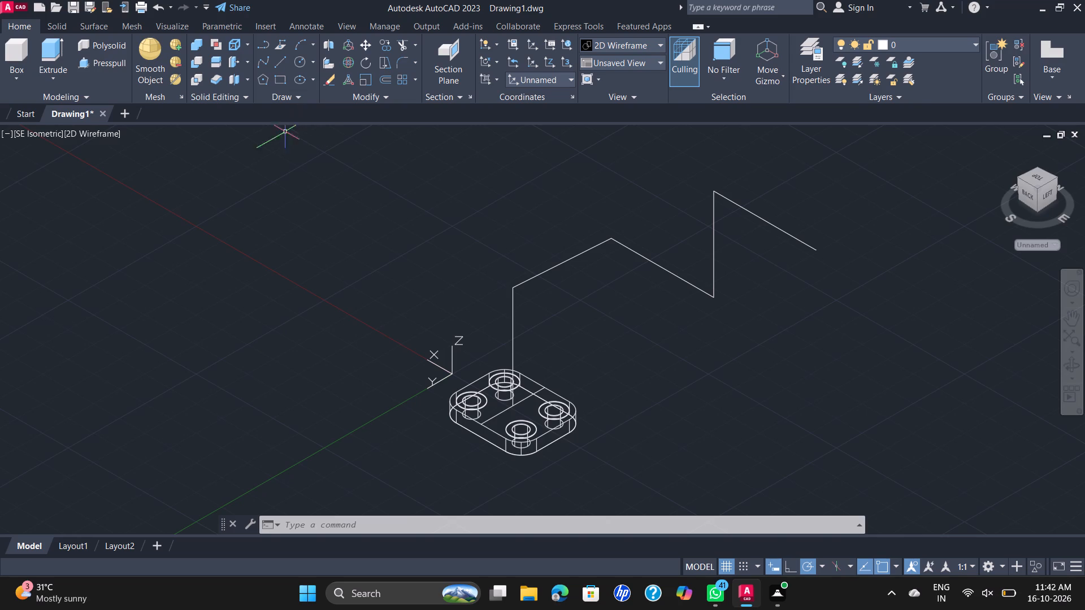
# Fillet the corner between the first vertical line and the 180 mm segment above the plate with a 50 mm radius.
pyautogui.click(400, 61)
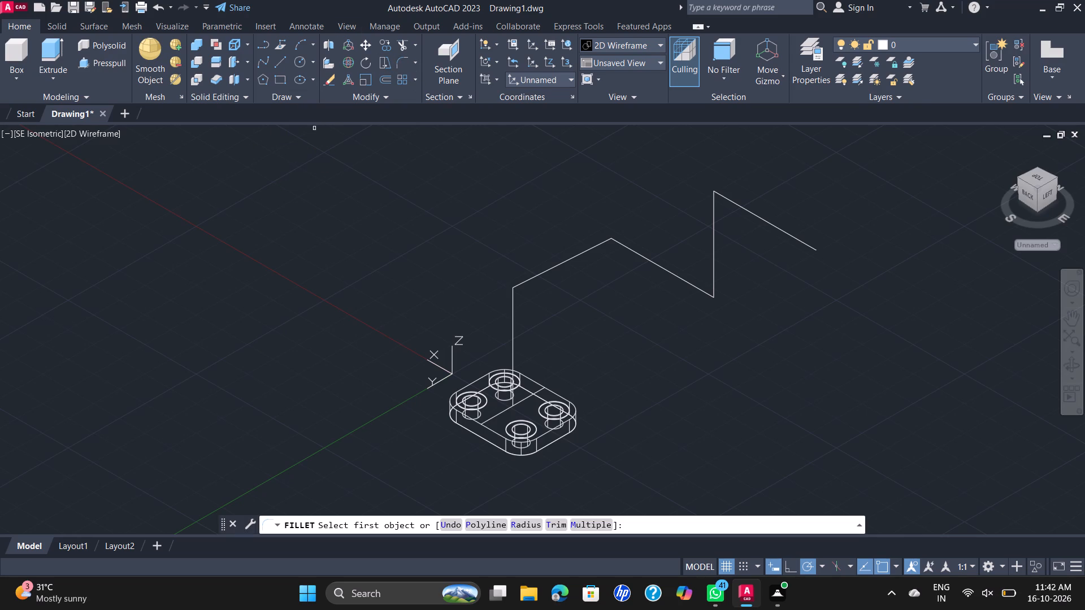
pyautogui.click(512, 310)
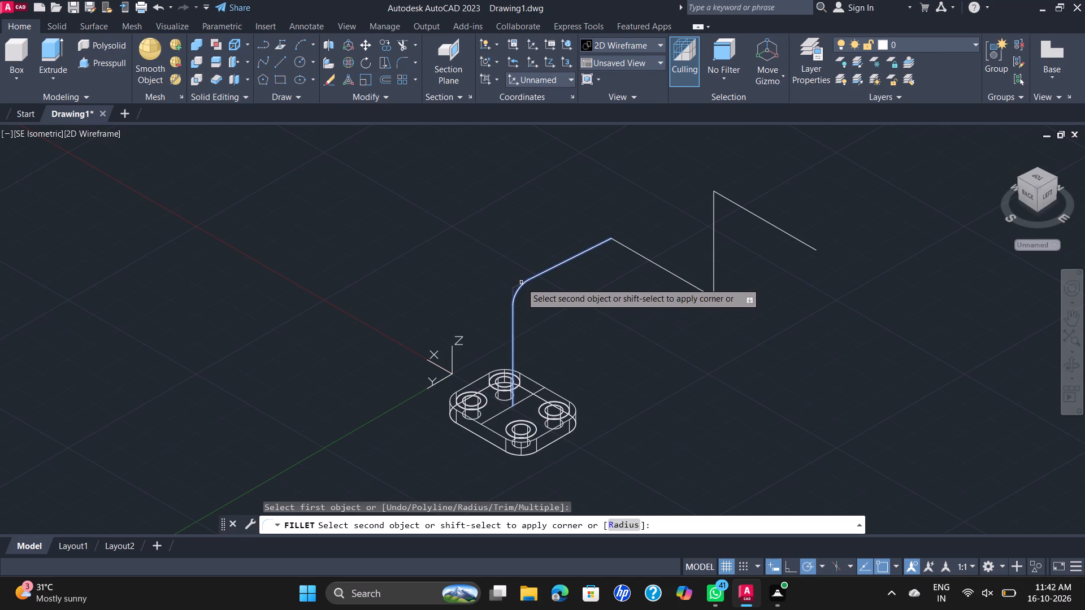
pyautogui.click(628, 524)
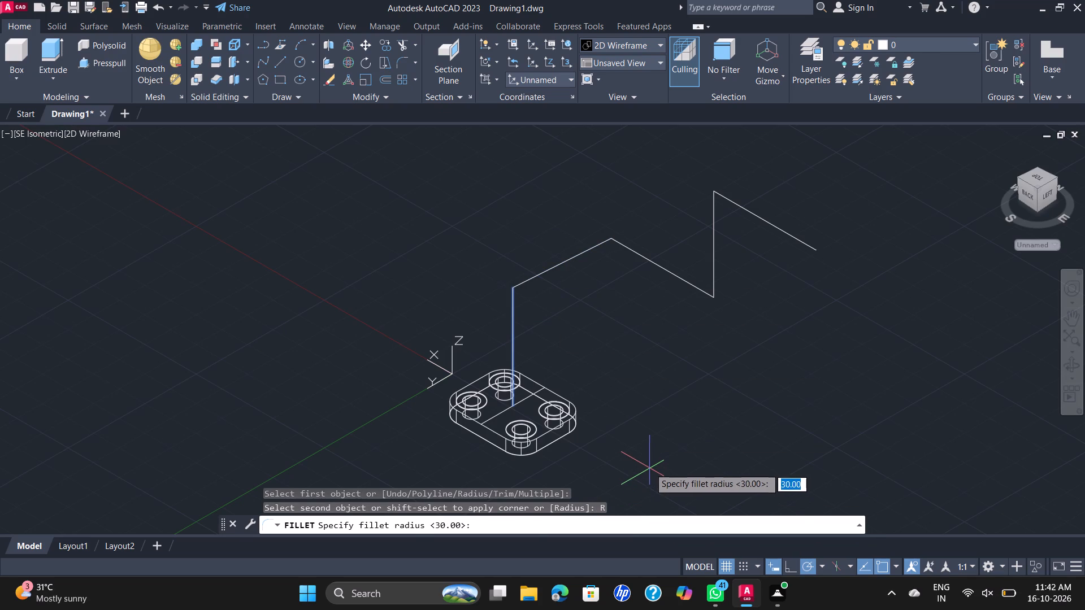
pyautogui.write('50')
pyautogui.press('Return')
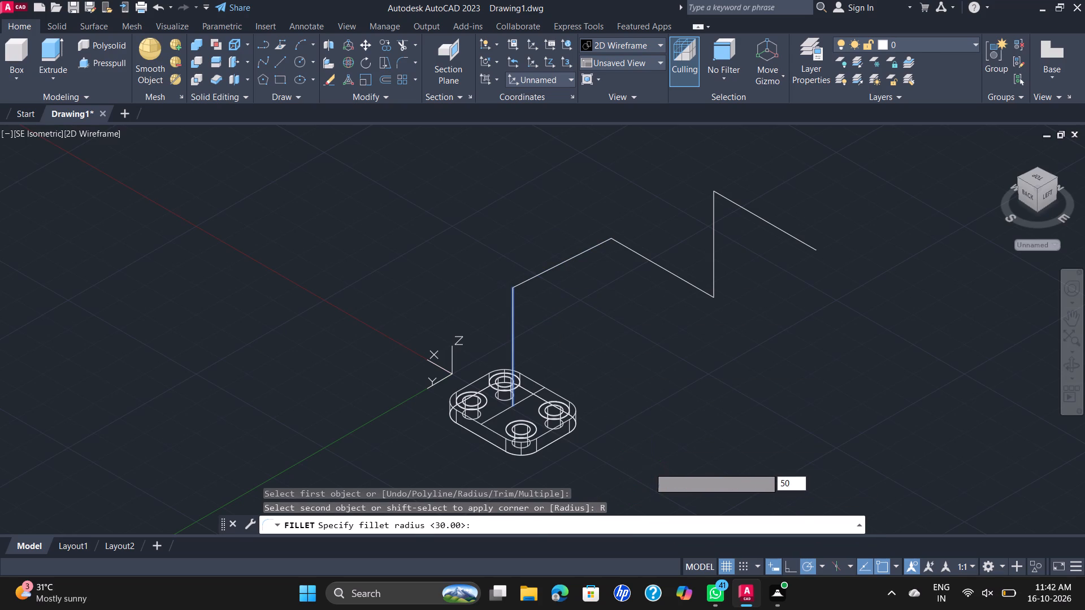
pyautogui.click(562, 262)
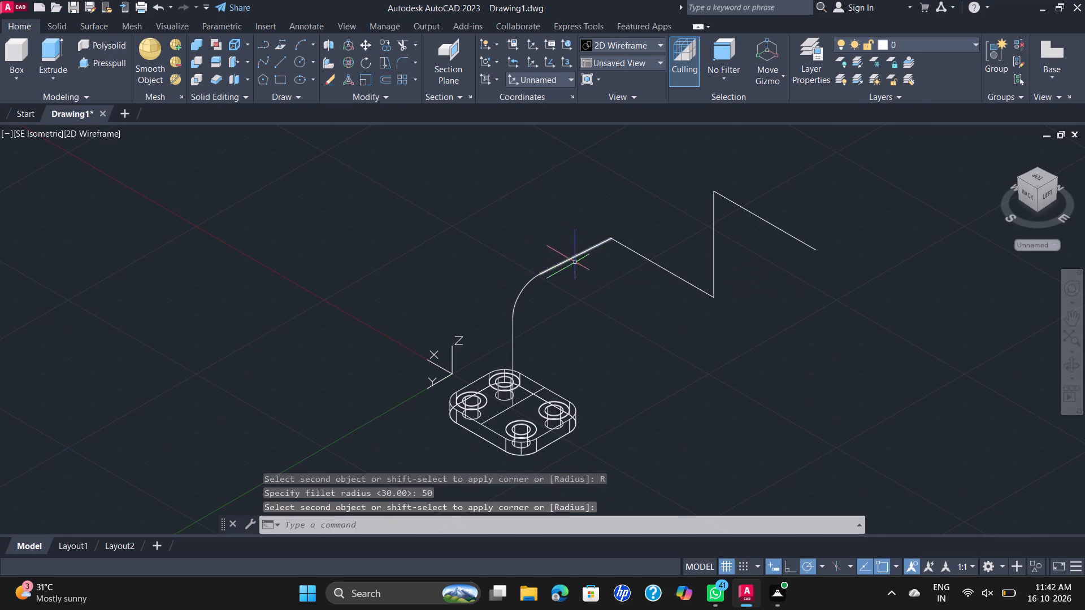
# Fillet the three remaining corners of the line path with the same 50 mm radius.
pyautogui.press('space')
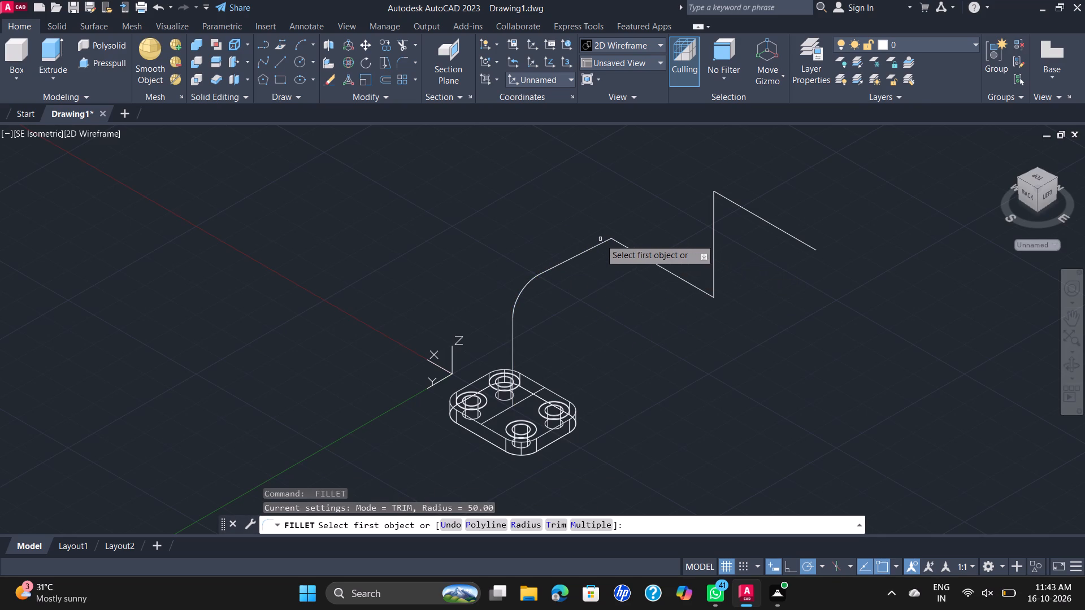
pyautogui.click(600, 241)
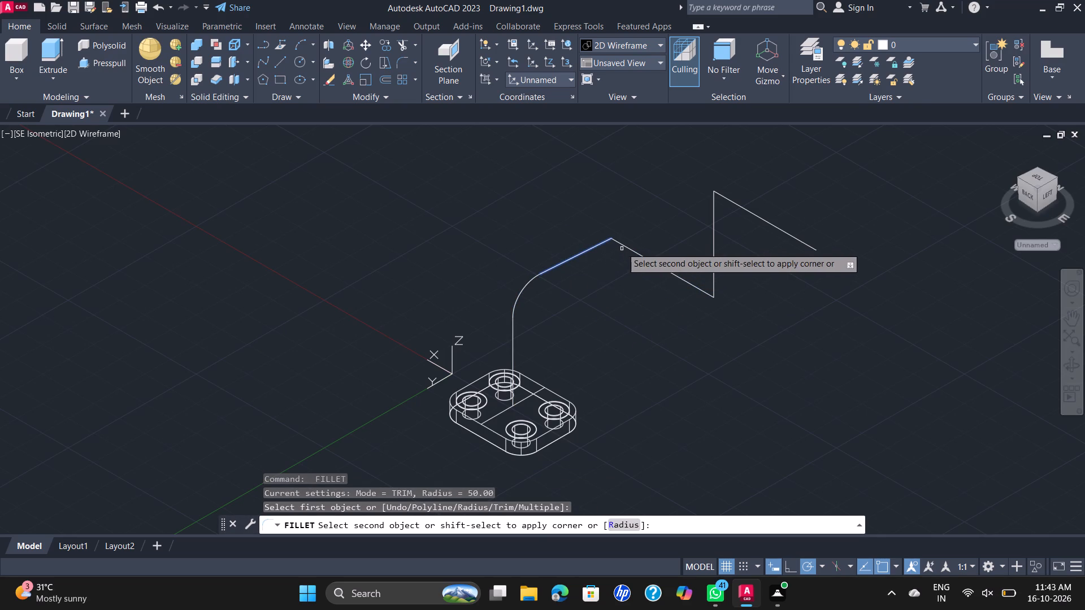
pyautogui.click(623, 246)
pyautogui.press('space')
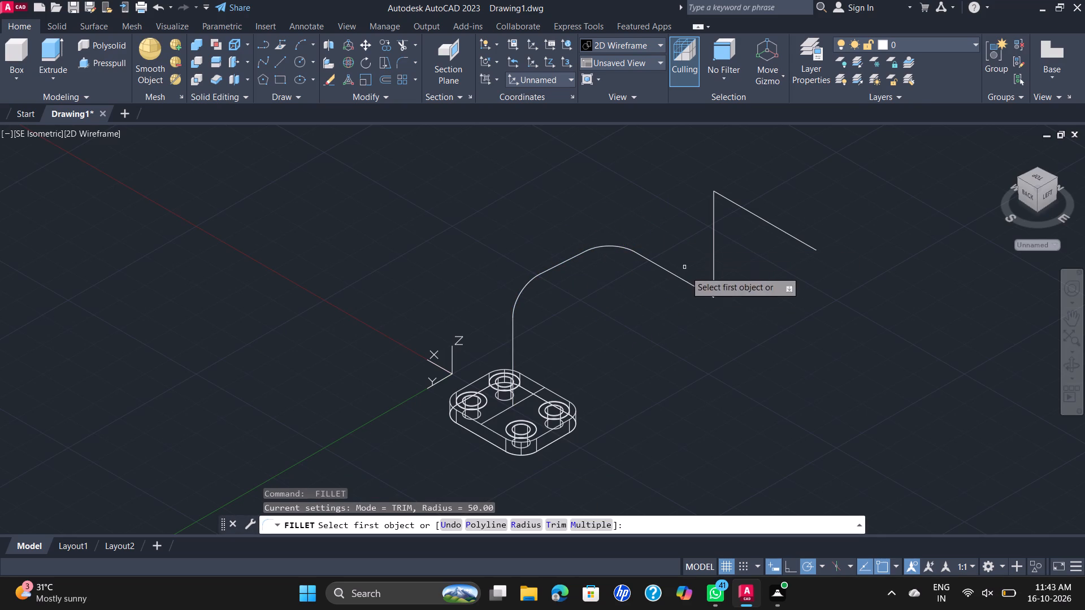
pyautogui.click(696, 286)
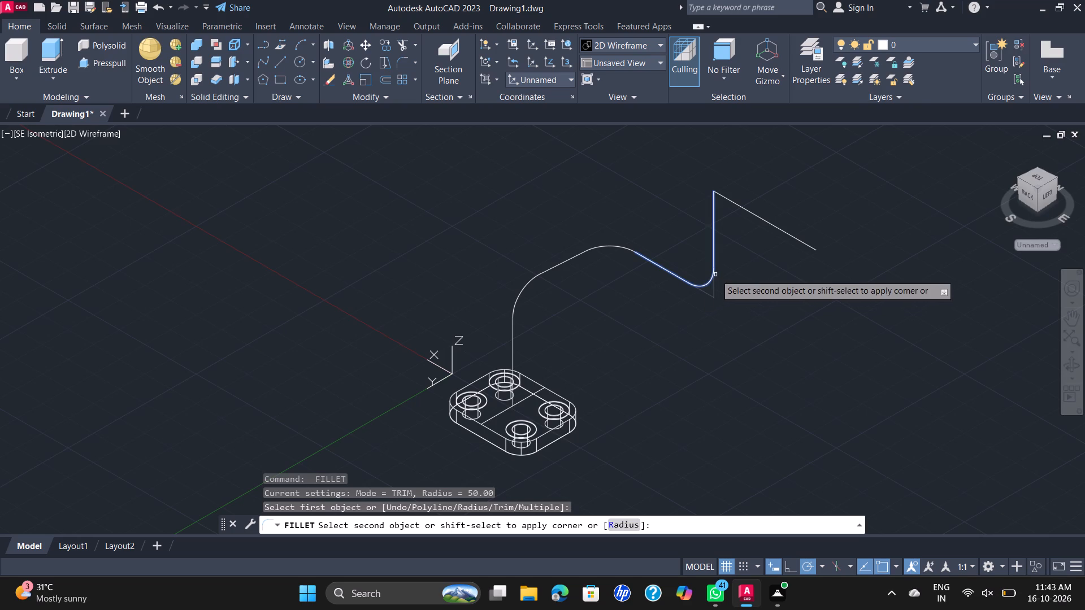
pyautogui.click(715, 274)
pyautogui.press('space')
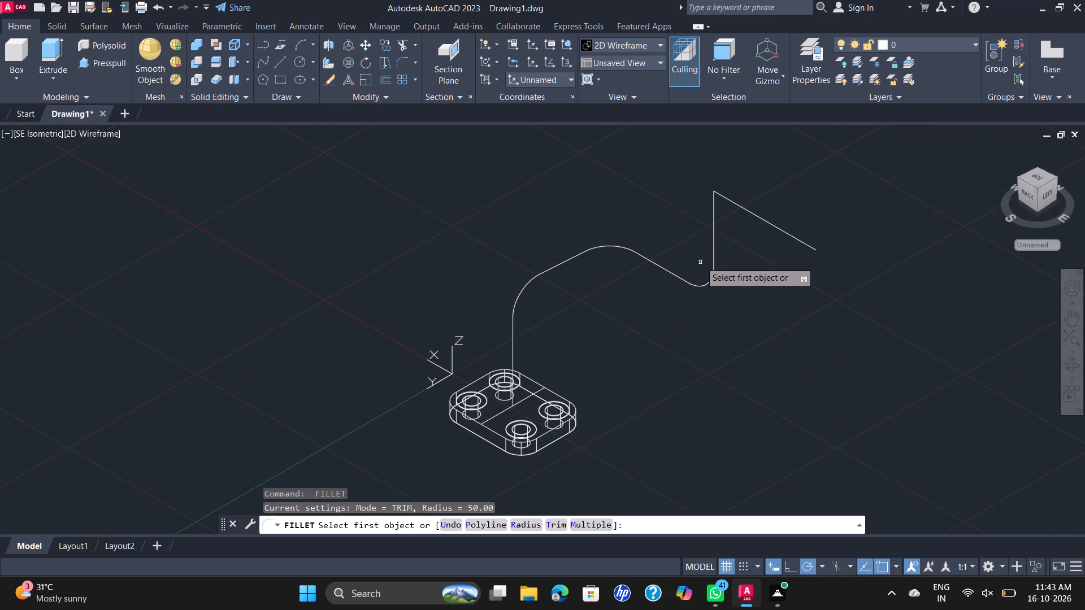
pyautogui.click(713, 207)
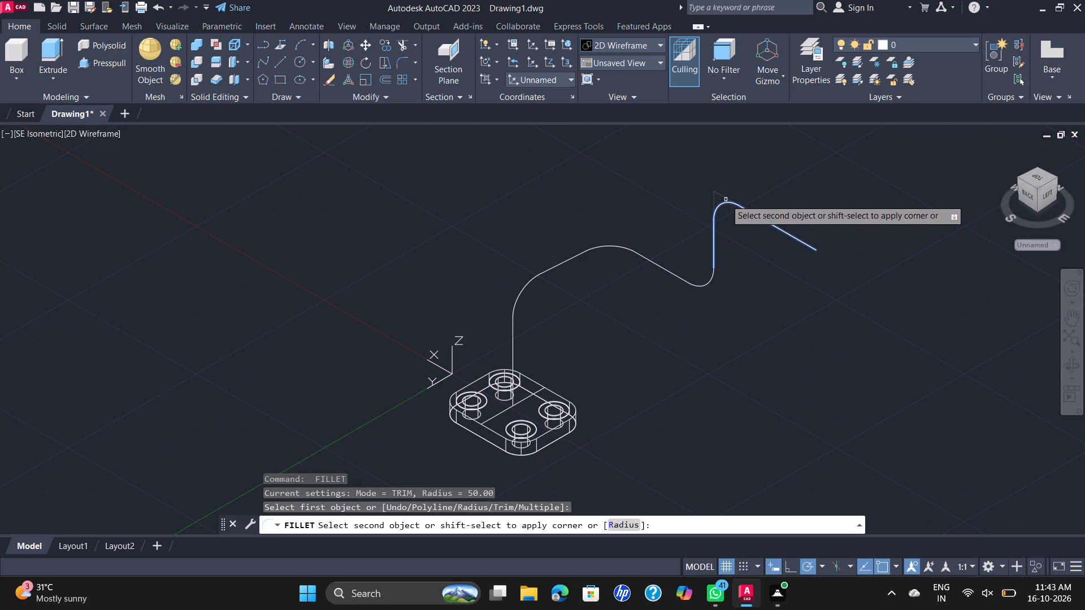
pyautogui.click(726, 199)
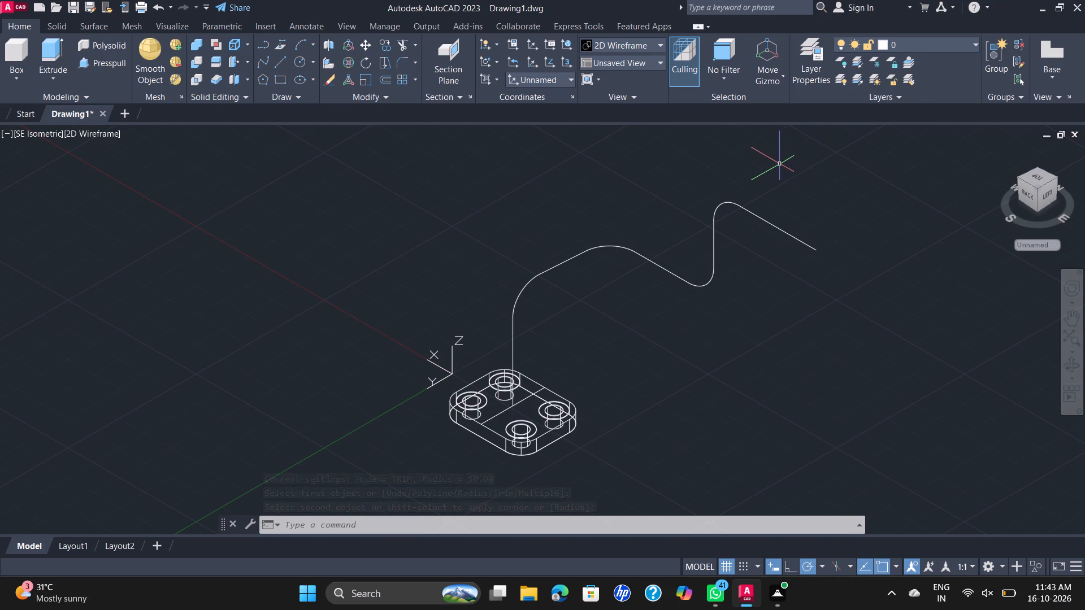
pyautogui.scroll(1, 498, 336)
pyautogui.press('Escape')
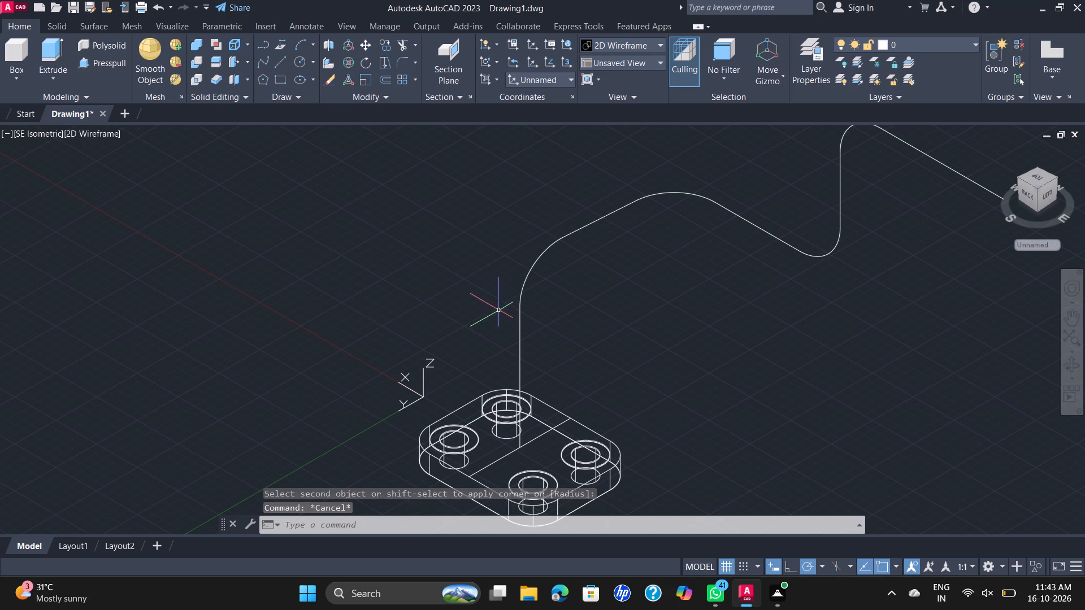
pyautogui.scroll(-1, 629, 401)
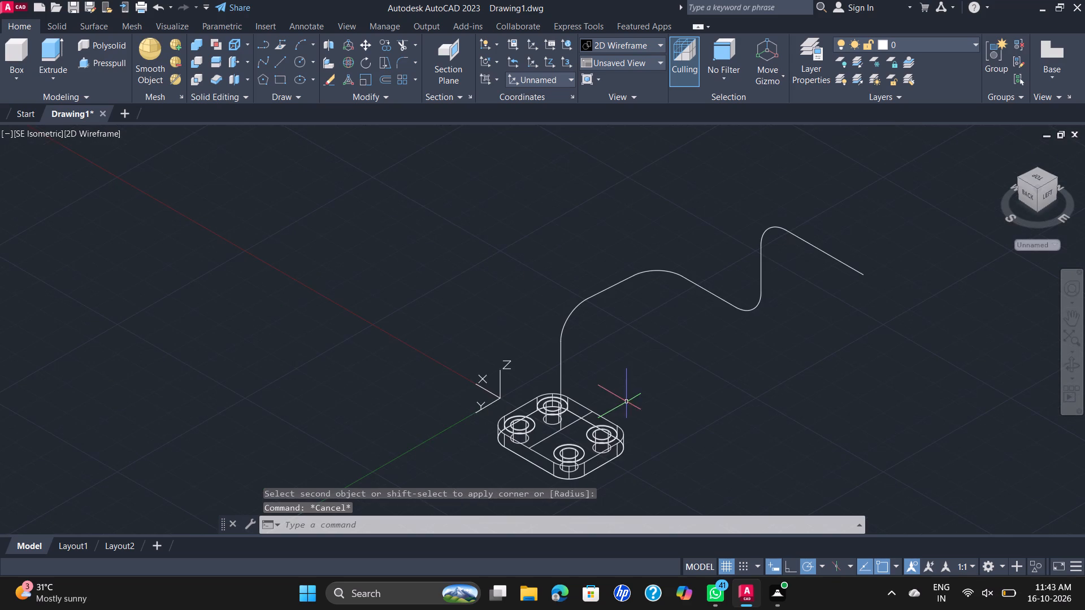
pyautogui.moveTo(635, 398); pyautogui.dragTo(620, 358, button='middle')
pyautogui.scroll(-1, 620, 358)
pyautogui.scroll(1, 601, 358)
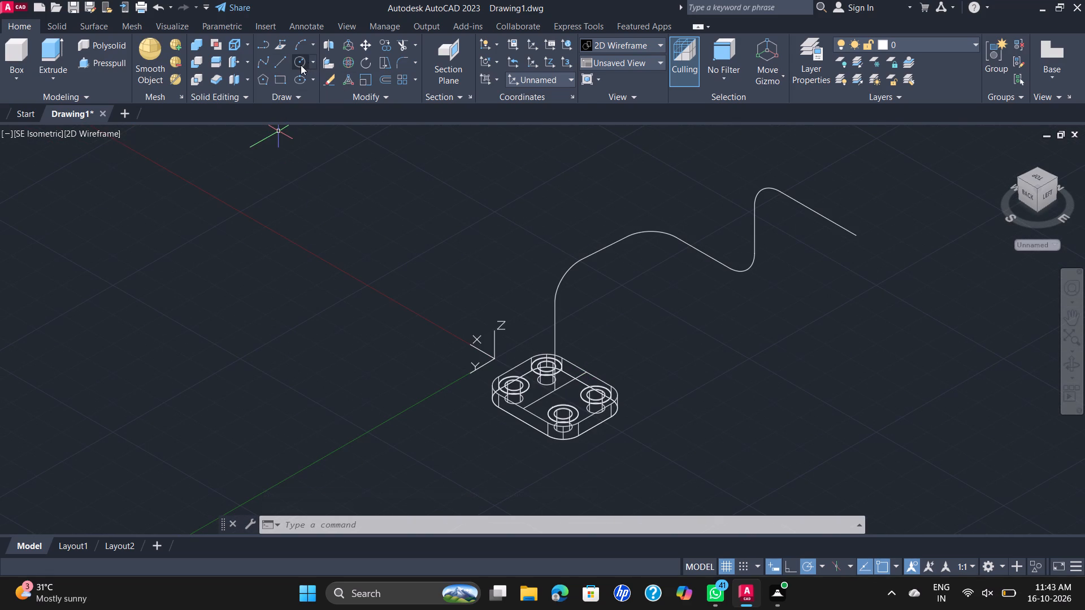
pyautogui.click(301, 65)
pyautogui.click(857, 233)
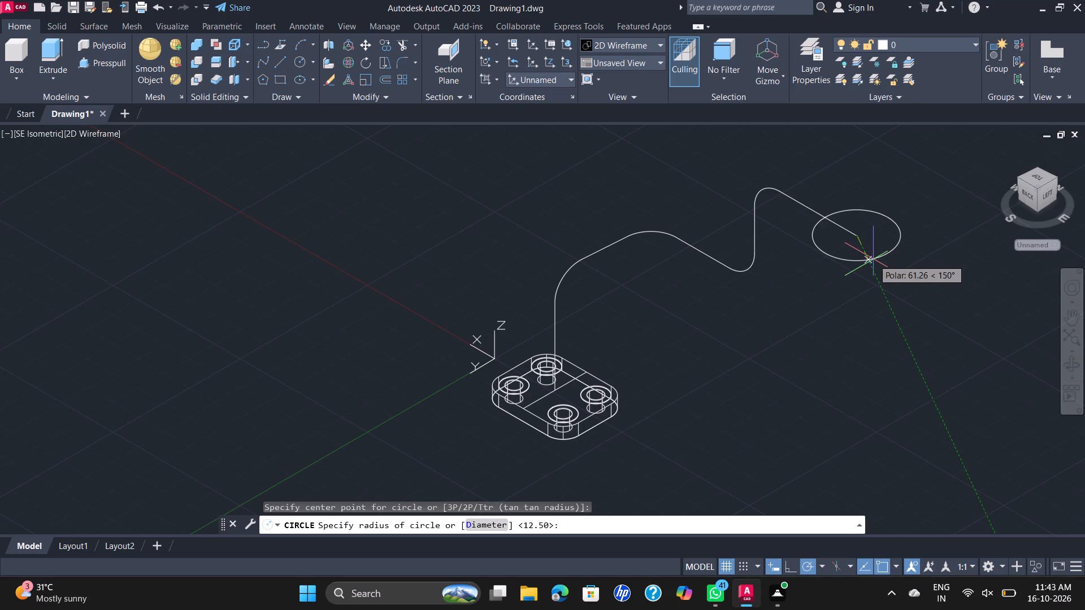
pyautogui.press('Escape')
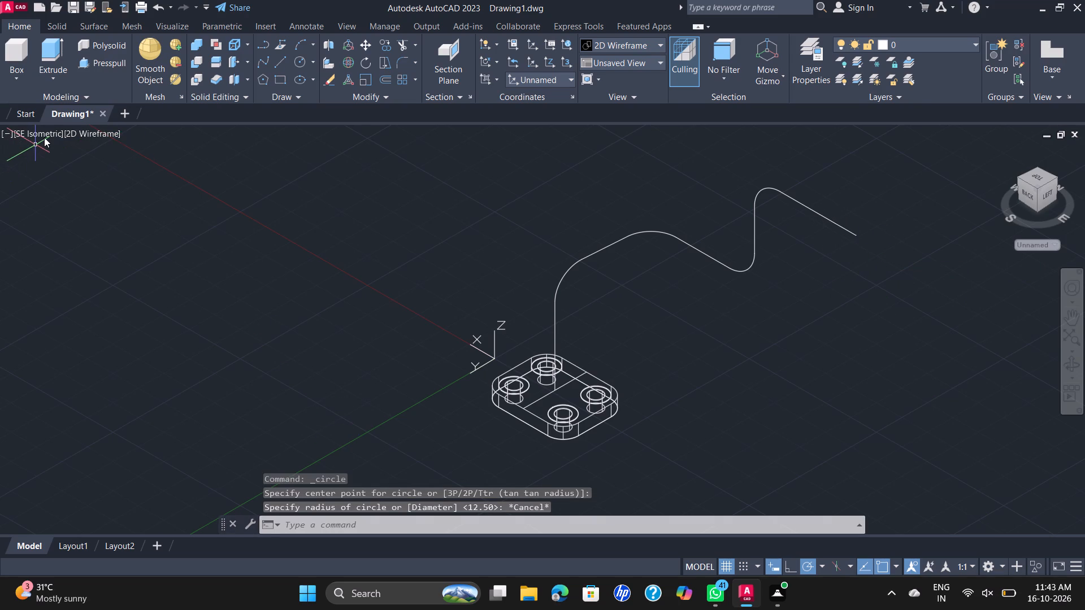
# In the Right view, draw a 67 mm diameter circle centred on the upper end of the bent path.
pyautogui.click(44, 137)
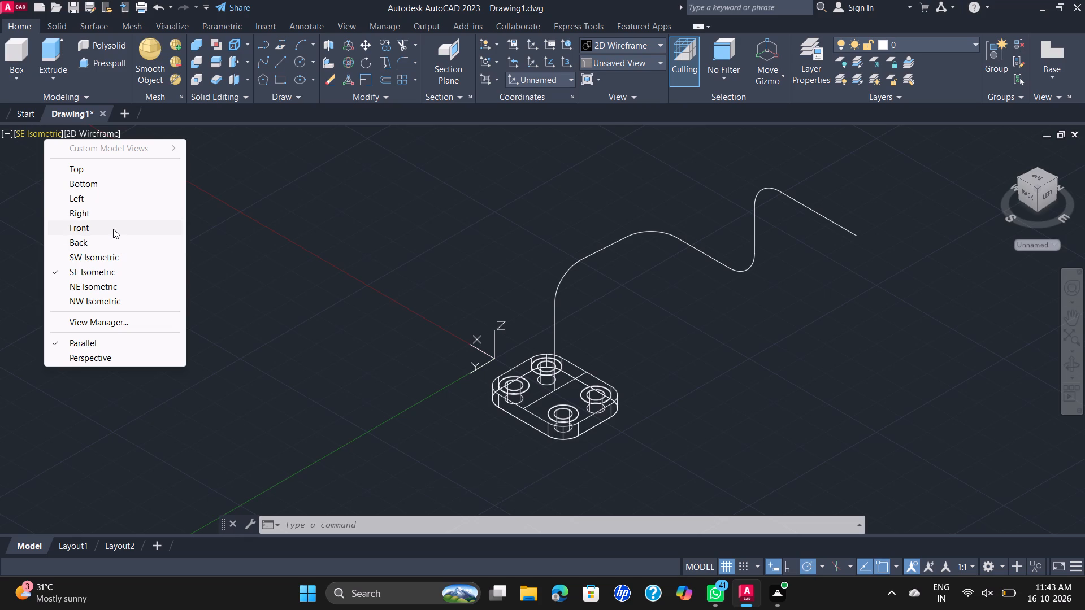
pyautogui.click(113, 229)
pyautogui.scroll(-1, 331, 246)
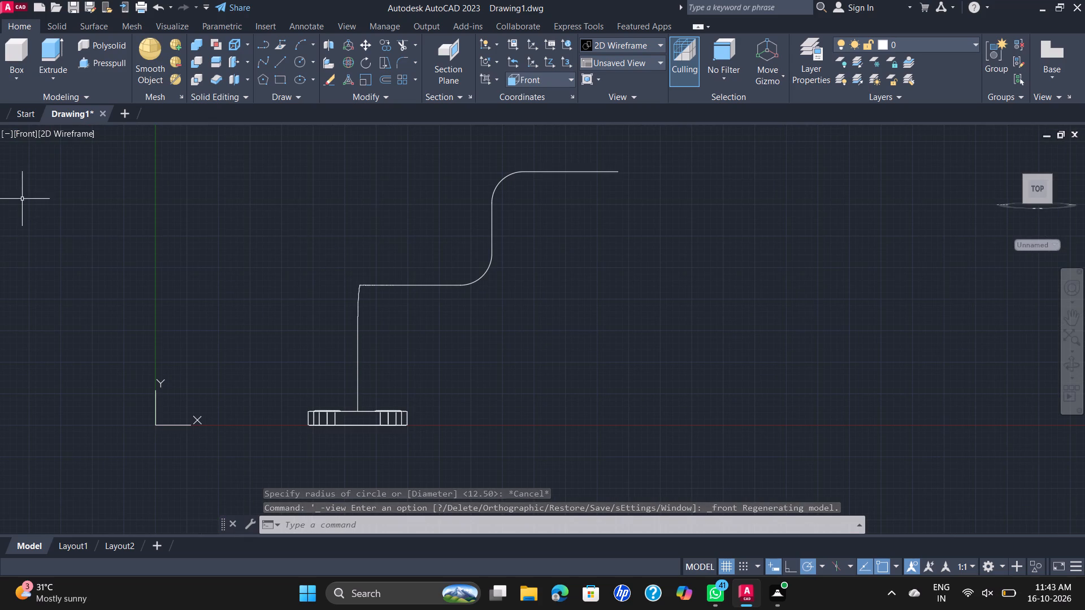
pyautogui.click(24, 137)
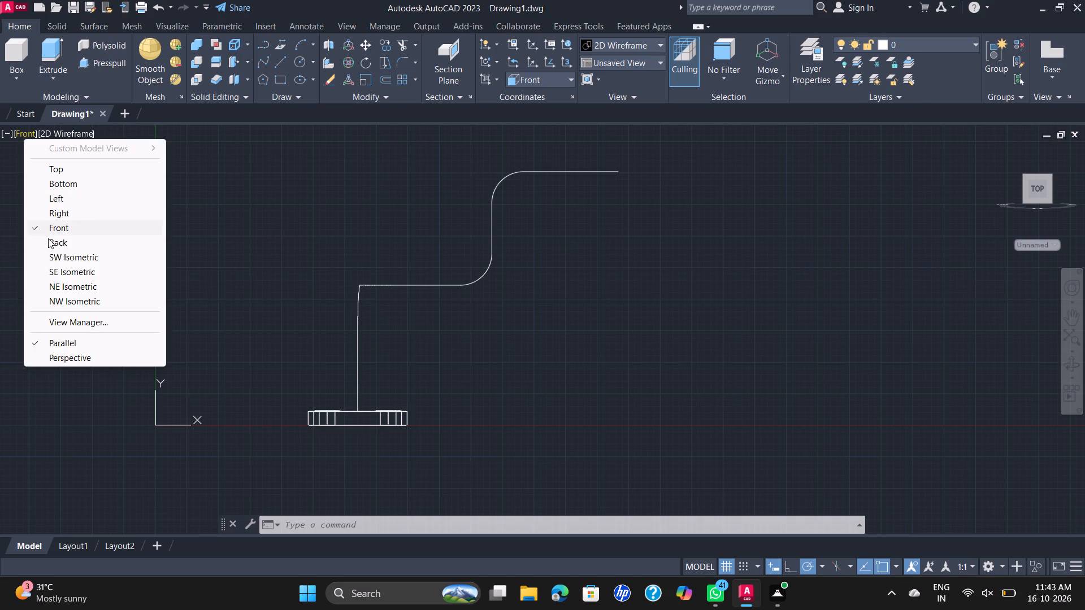
pyautogui.click(68, 212)
pyautogui.scroll(-3, 331, 193)
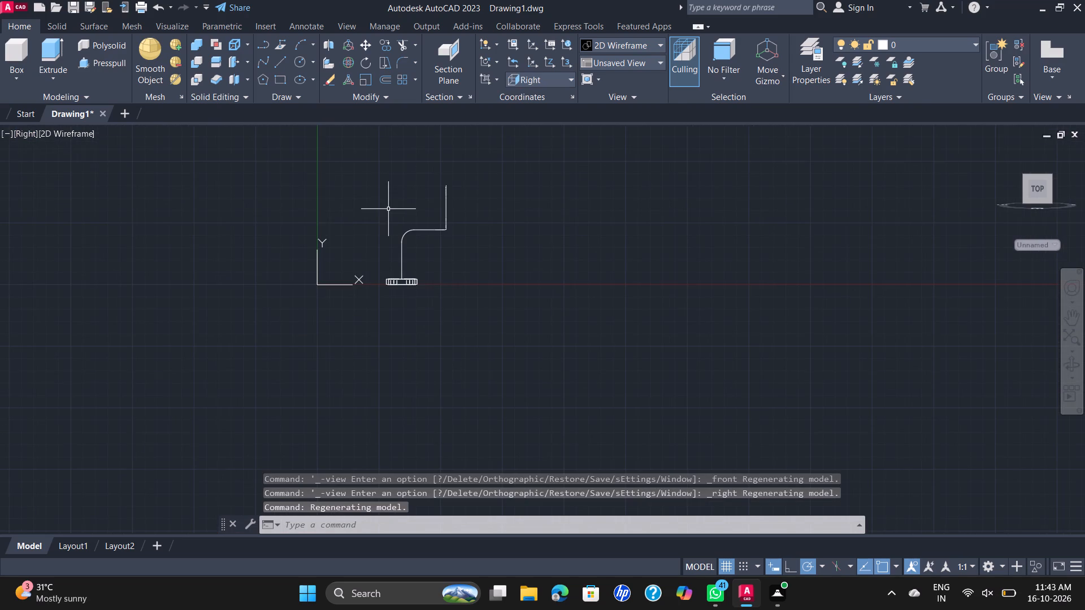
pyautogui.scroll(1, 399, 197)
pyautogui.click(22, 133)
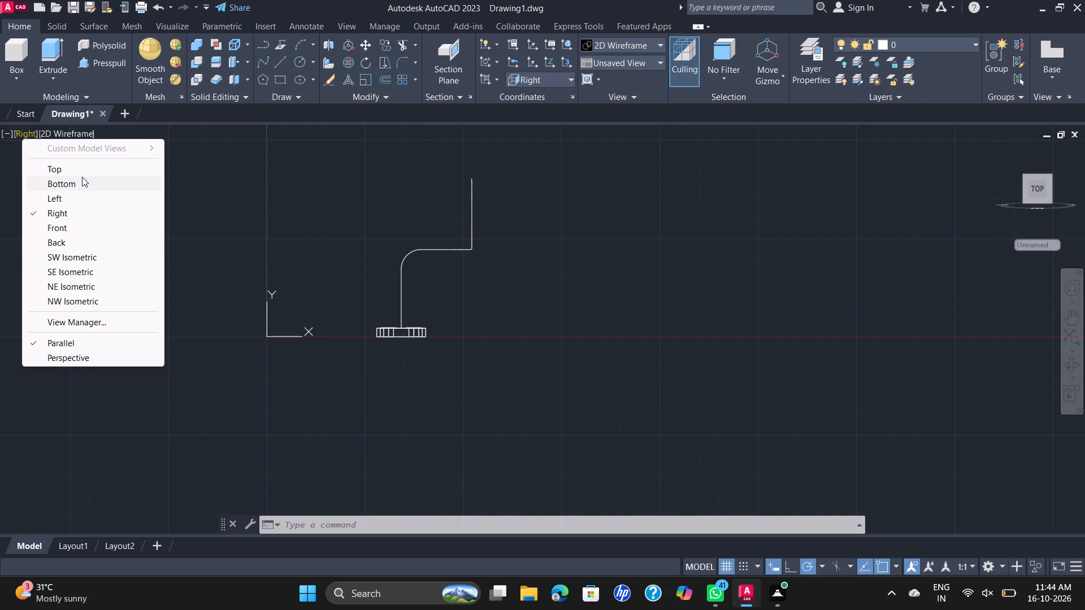
pyautogui.click(415, 173)
pyautogui.click(409, 180)
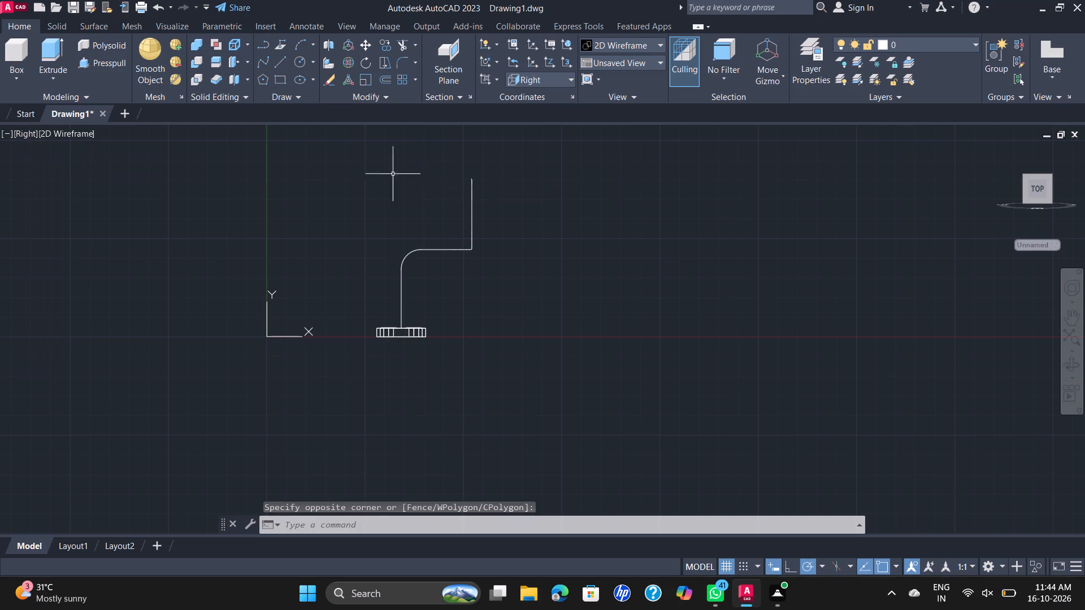
pyautogui.click(297, 55)
pyautogui.scroll(3, 480, 182)
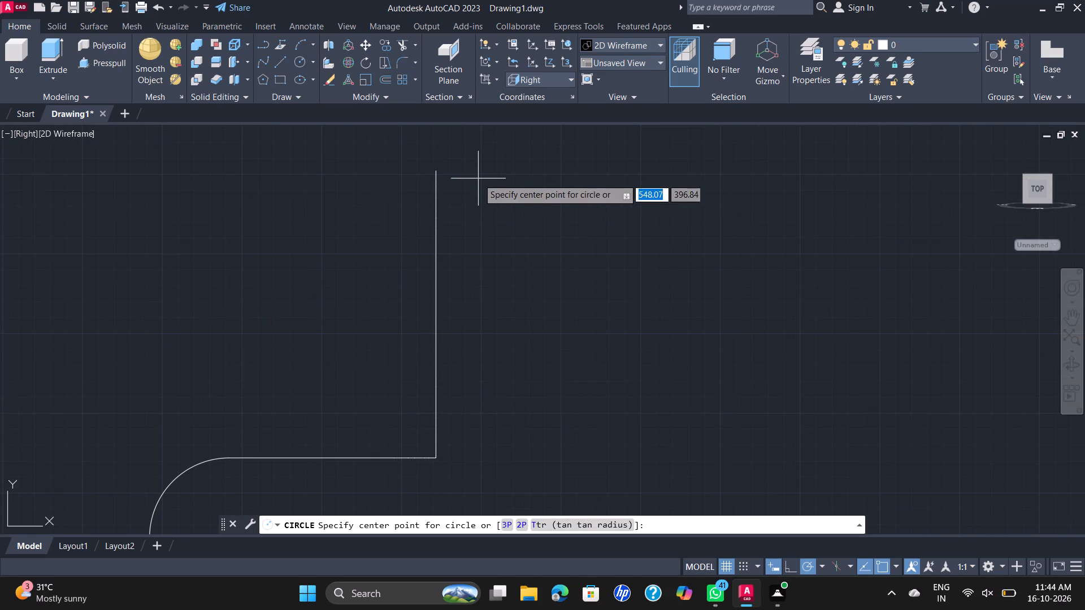
pyautogui.click(439, 173)
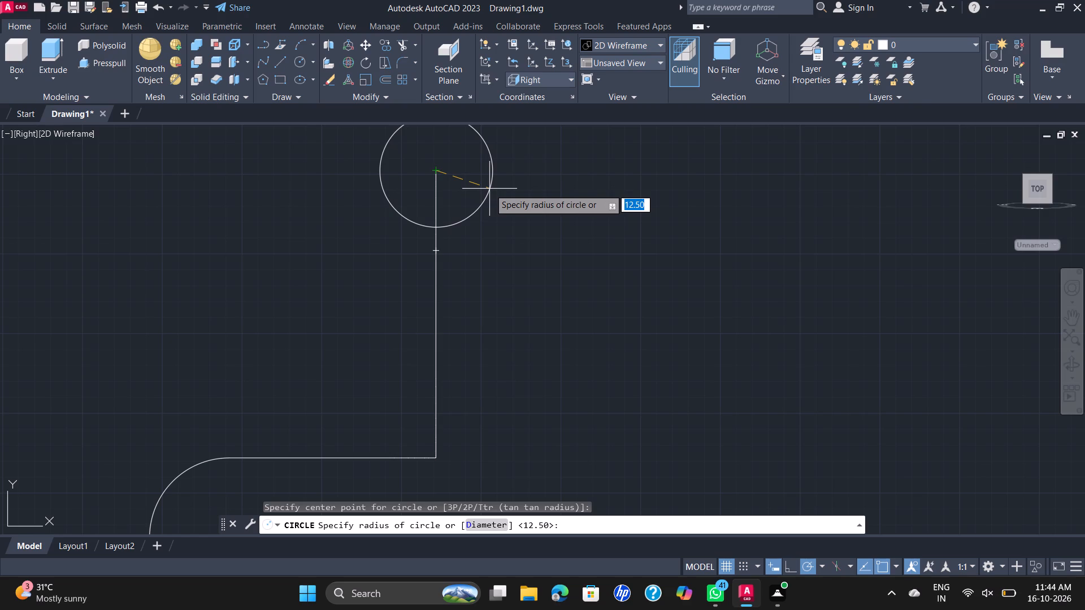
pyautogui.press('d')
pyautogui.press('Return')
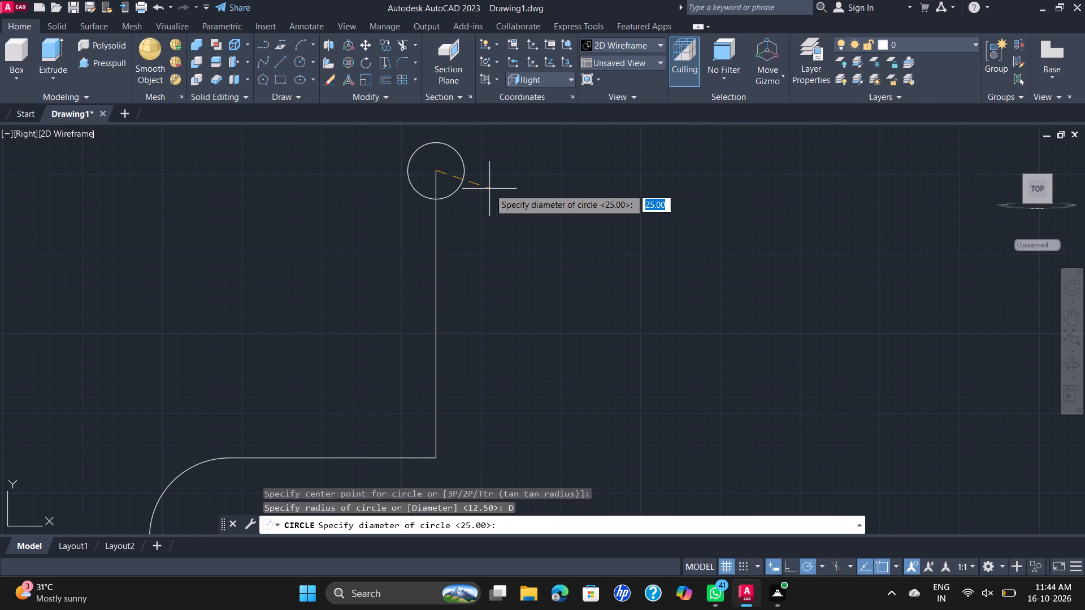
pyautogui.write('67')
pyautogui.press('Return')
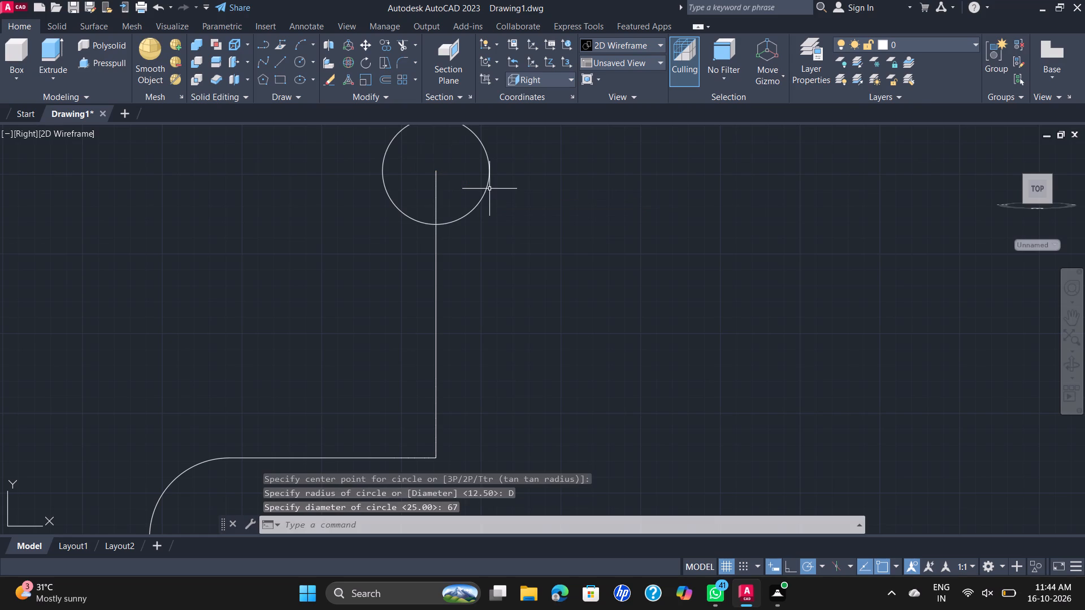
# In the SE Isometric view, move the 67 mm circle by its centre onto the free end of the path's last segment.
pyautogui.scroll(-2, 324, 301)
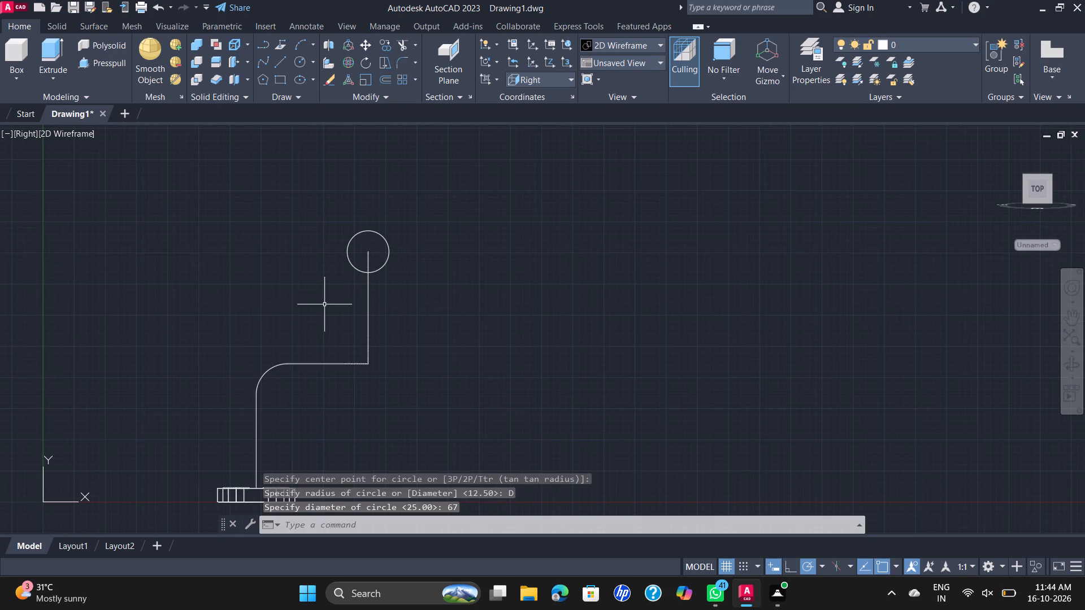
pyautogui.click(29, 135)
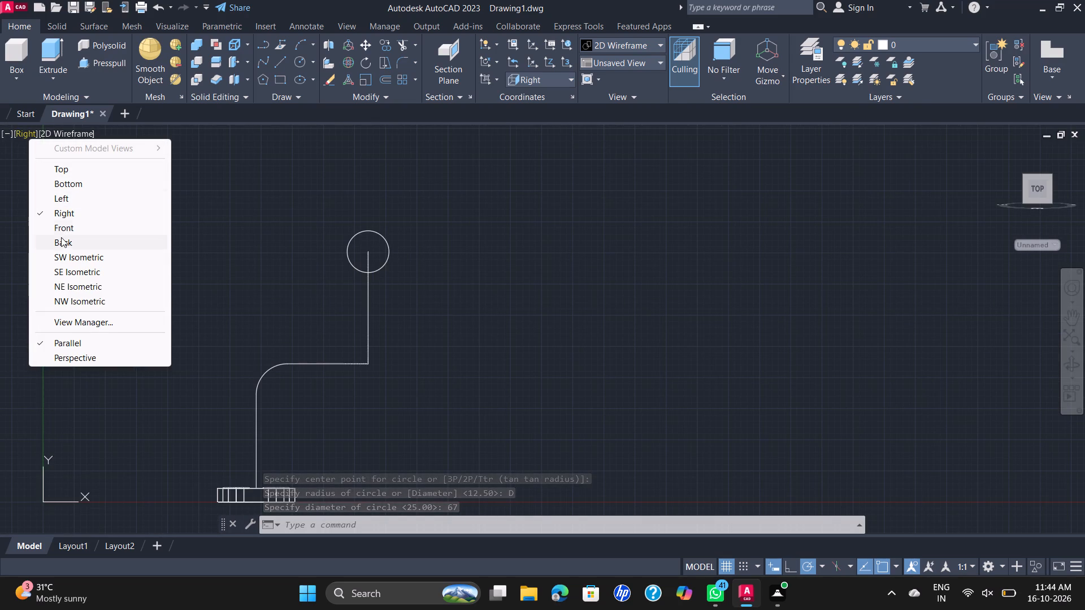
pyautogui.click(94, 278)
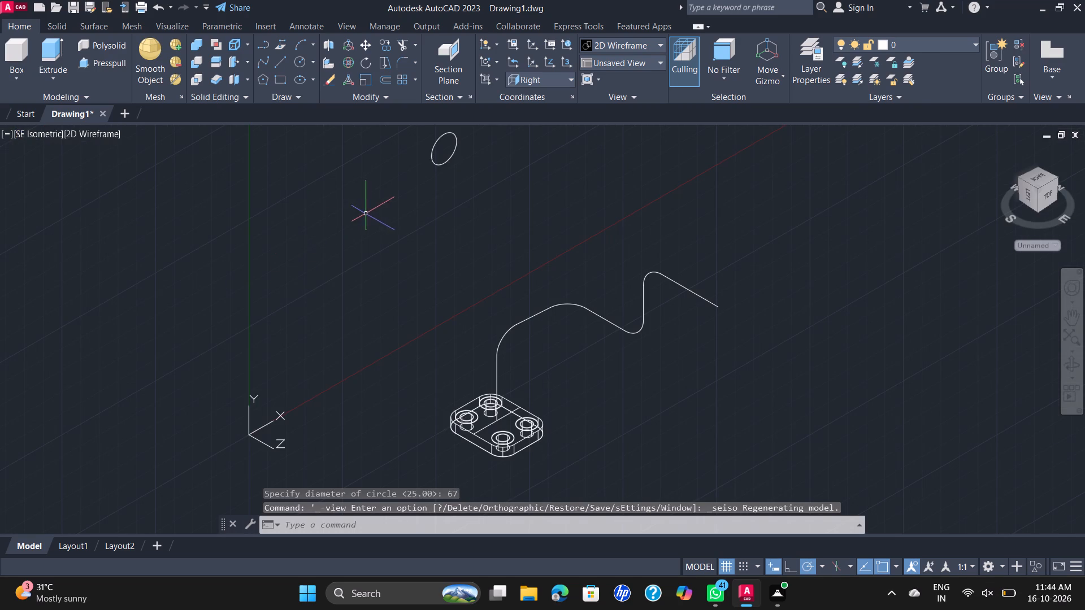
pyautogui.scroll(-1, 368, 213)
pyautogui.click(410, 170)
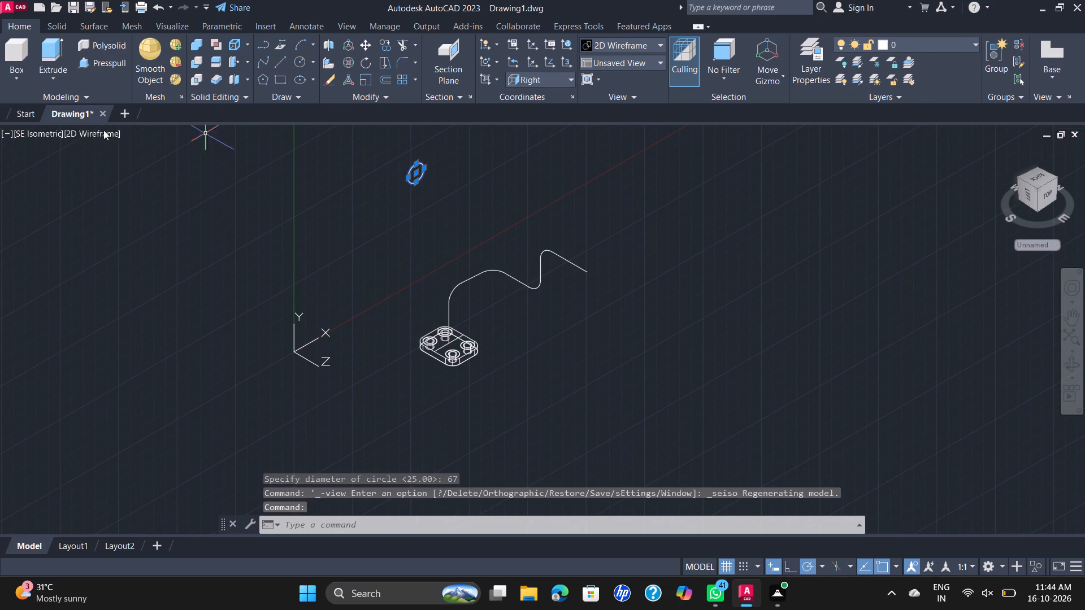
pyautogui.click(366, 43)
pyautogui.click(414, 175)
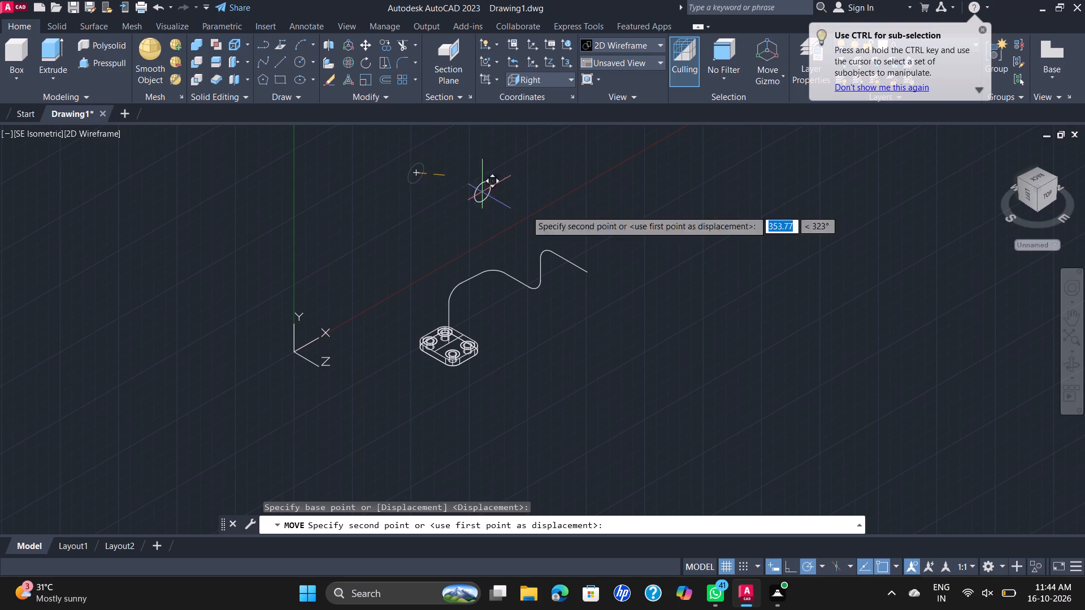
pyautogui.scroll(1, 588, 268)
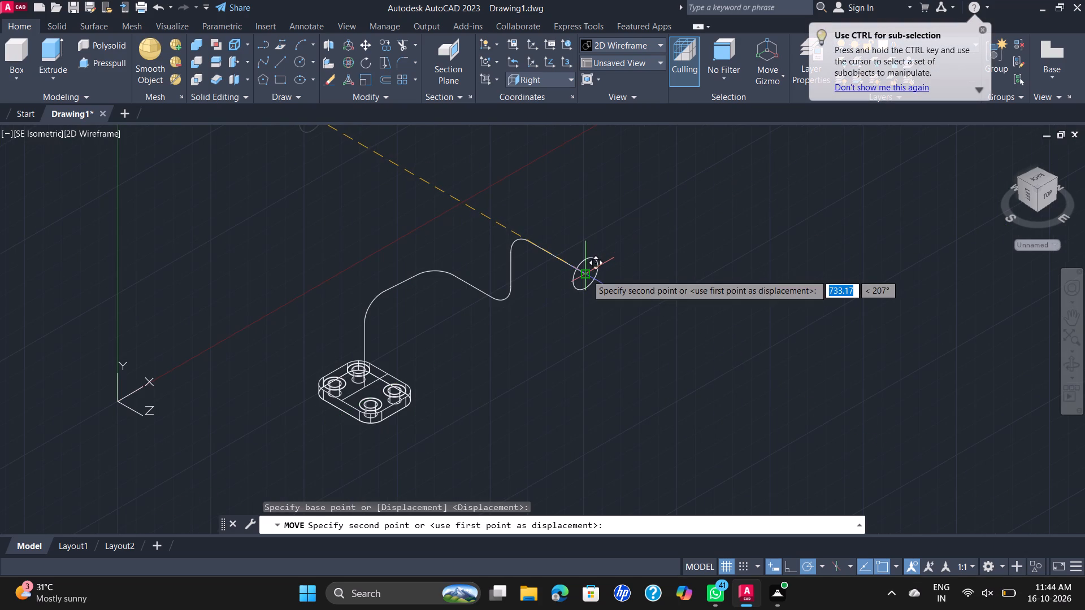
pyautogui.click(585, 275)
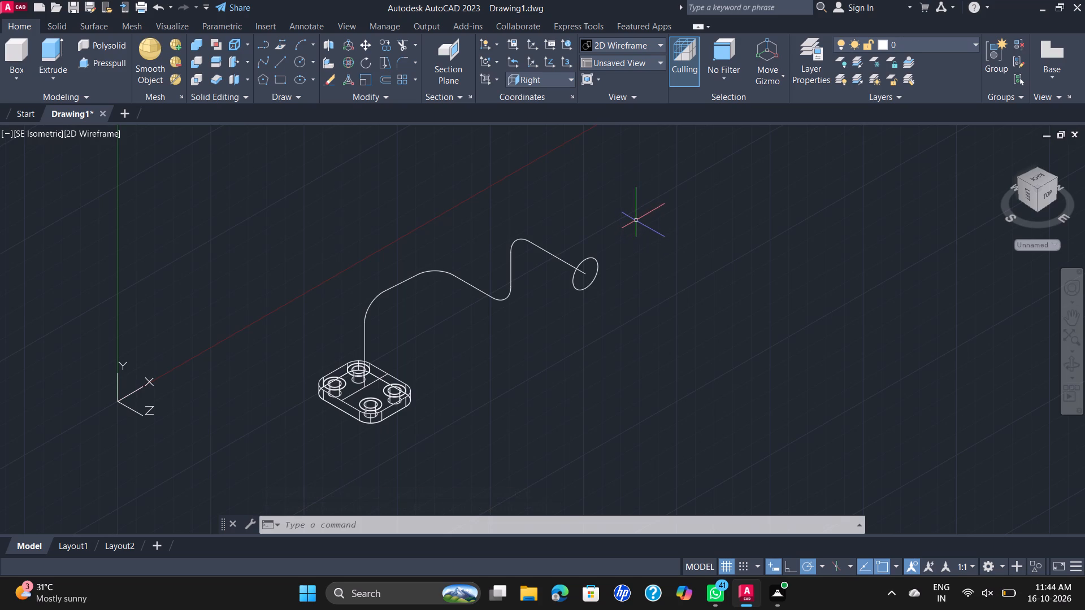
# Move the solid plate away from the path's lower end to a clear area beside it.
pyautogui.click(355, 407)
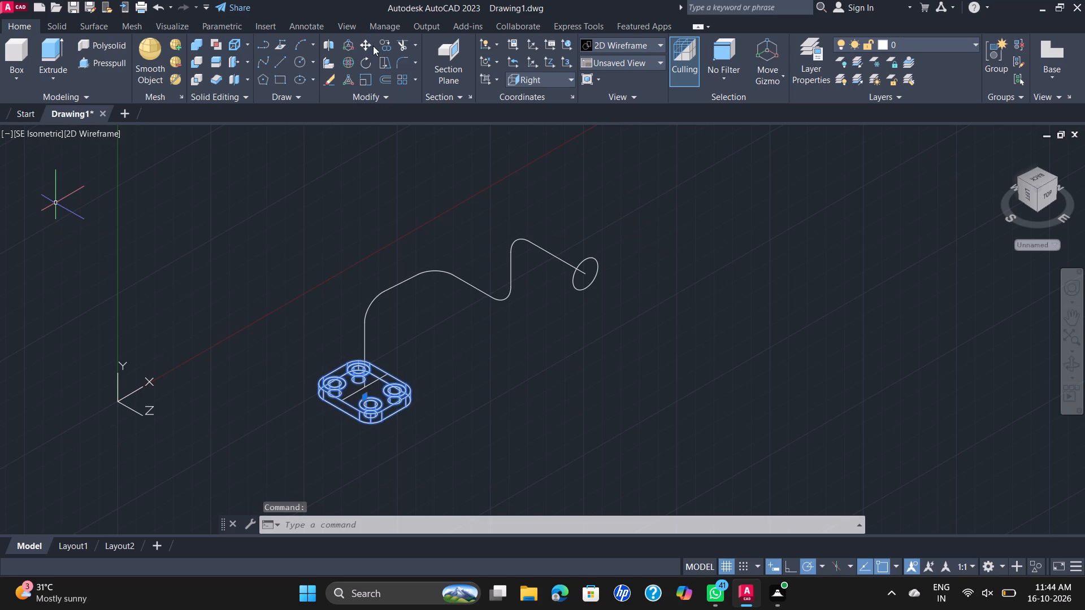
pyautogui.click(364, 42)
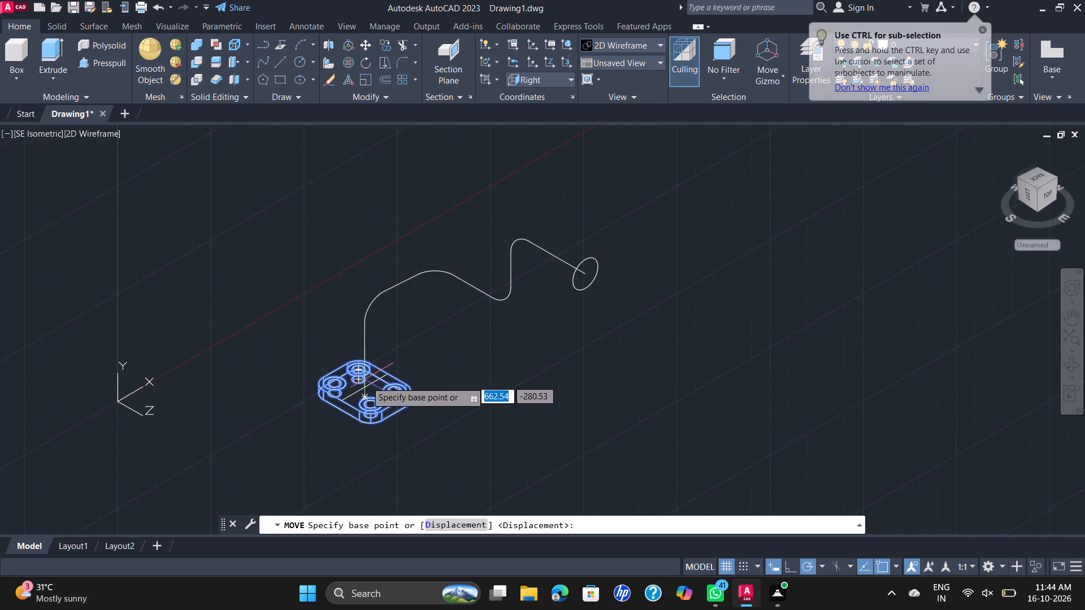
pyautogui.click(368, 398)
pyautogui.click(232, 431)
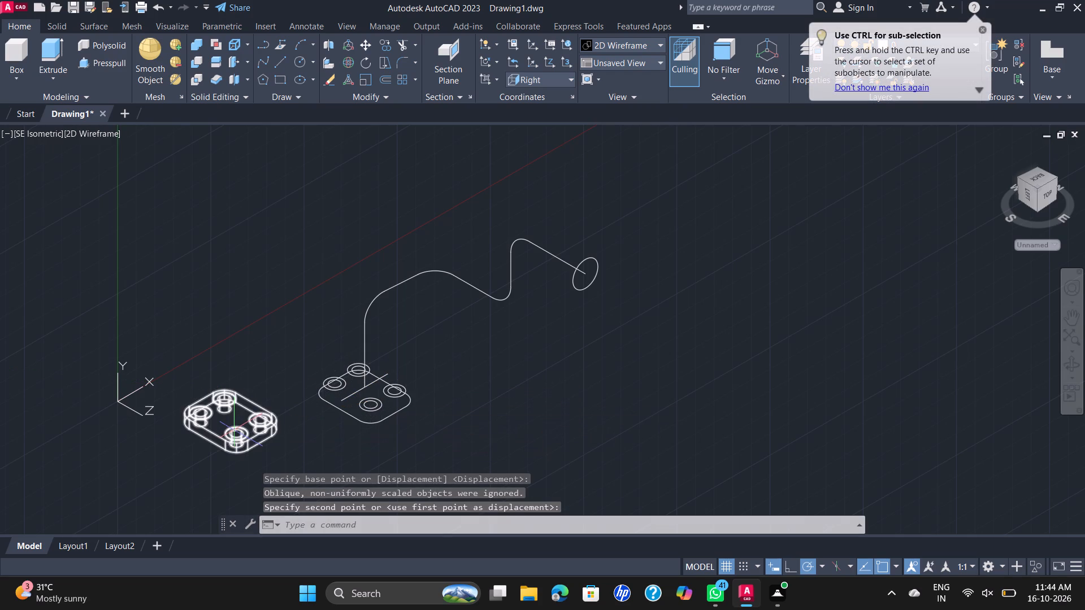
# Delete the leftover plate outline, corner-hole circles and centre construction lines around the path's lower end.
pyautogui.click(337, 385)
pyautogui.click(348, 375)
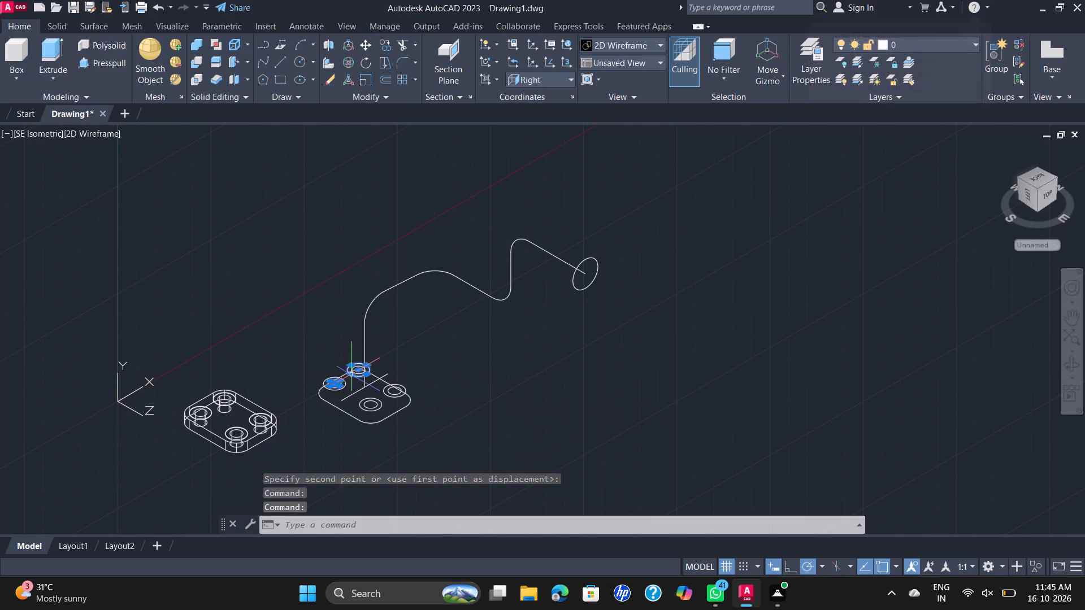
pyautogui.click(297, 371)
pyautogui.click(352, 409)
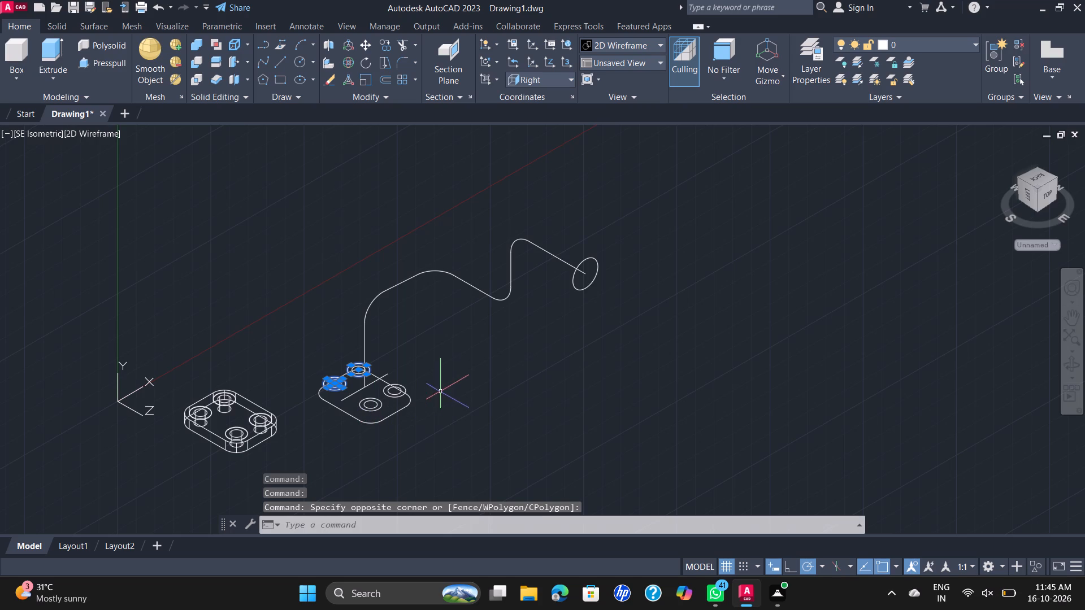
pyautogui.moveTo(489, 371); pyautogui.dragTo(468, 384)
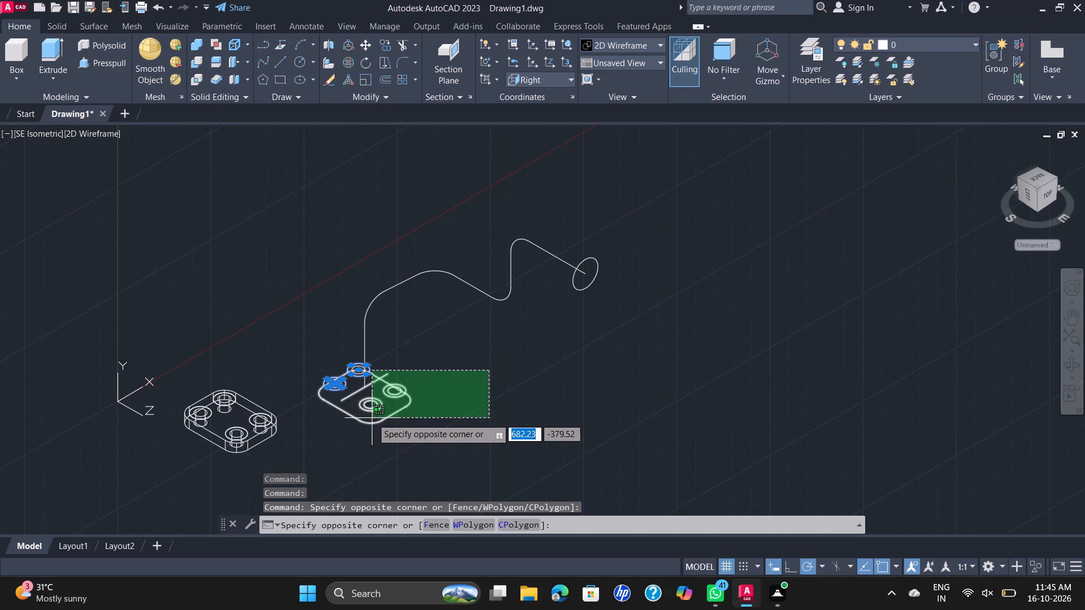
pyautogui.click(372, 418)
pyautogui.press('Delete')
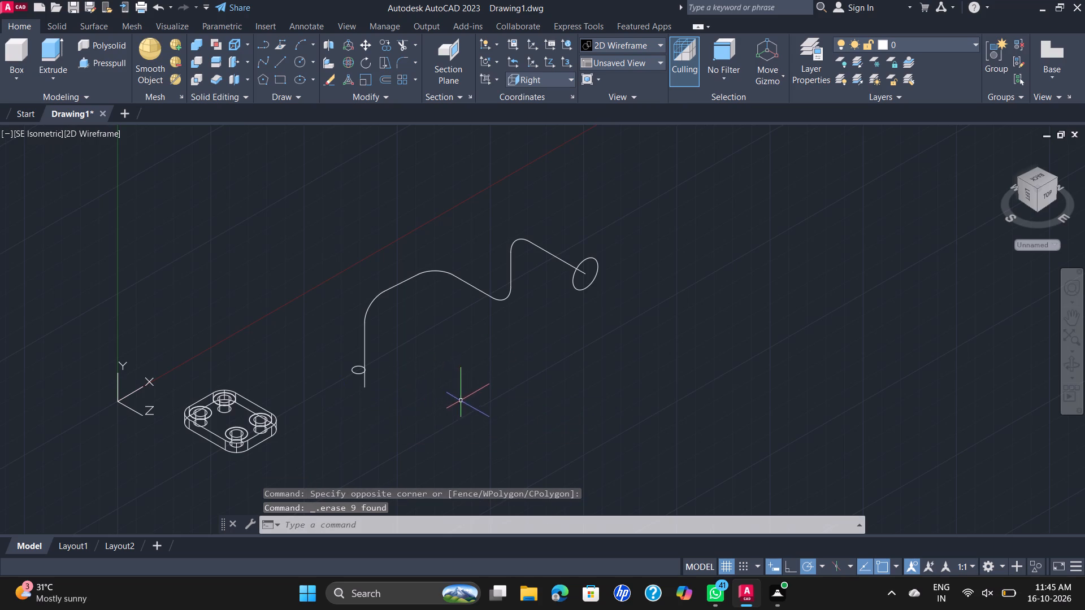
pyautogui.click(354, 372)
pyautogui.press('Delete')
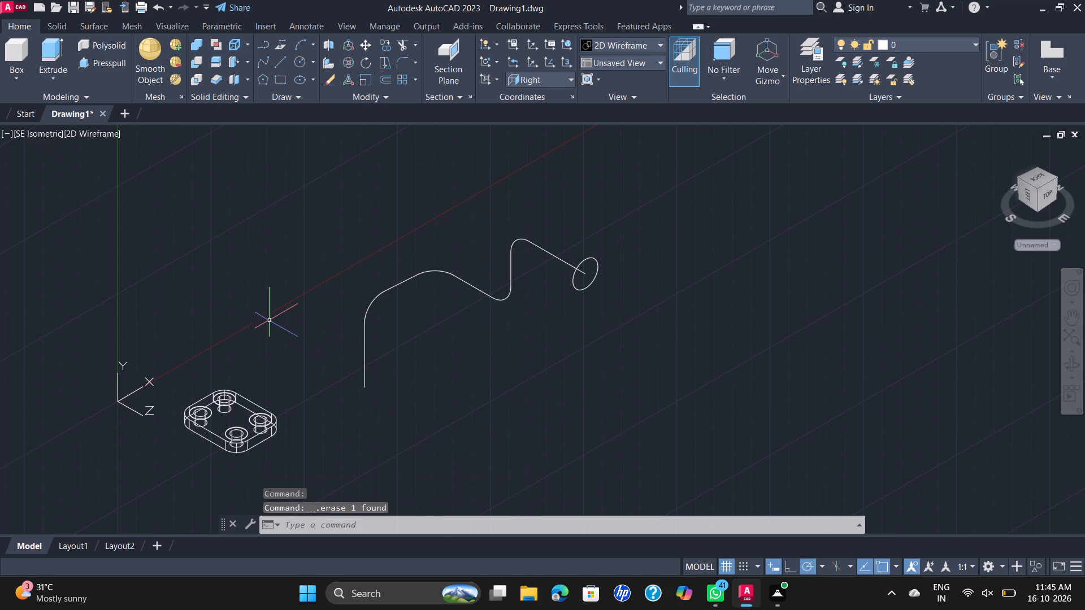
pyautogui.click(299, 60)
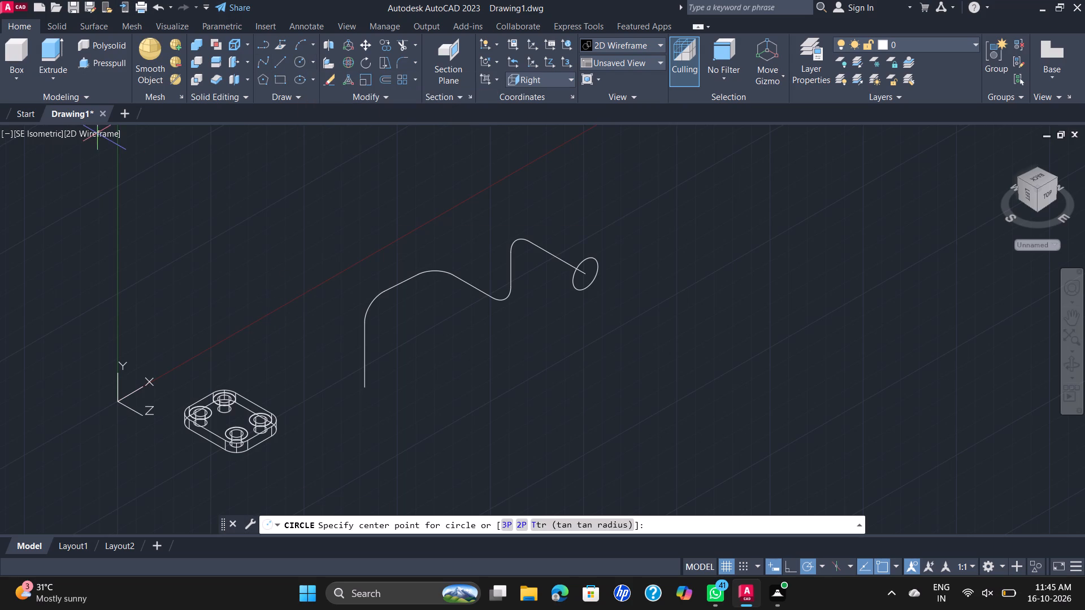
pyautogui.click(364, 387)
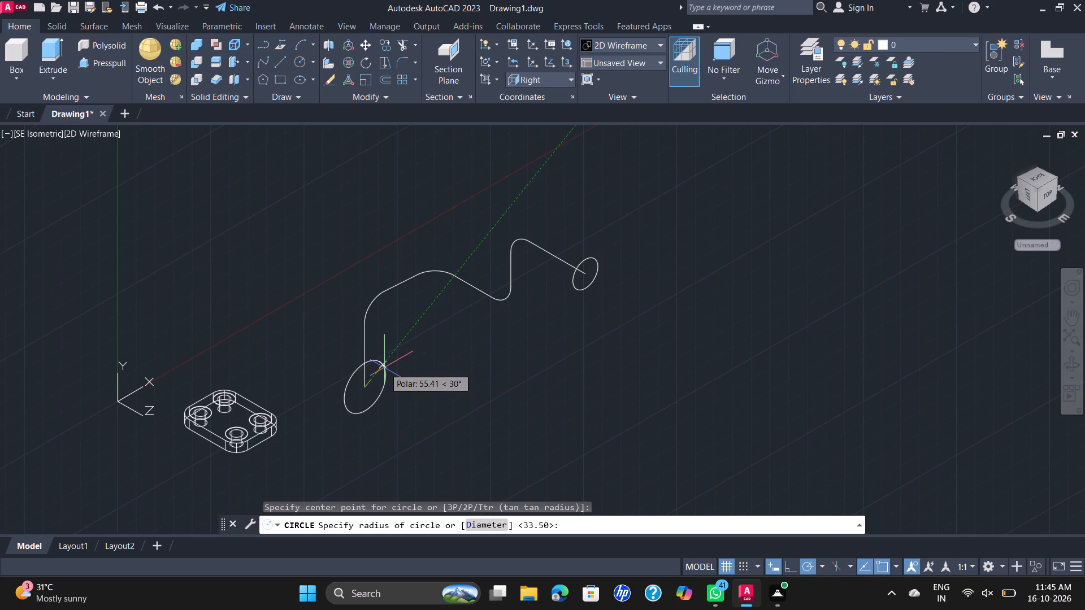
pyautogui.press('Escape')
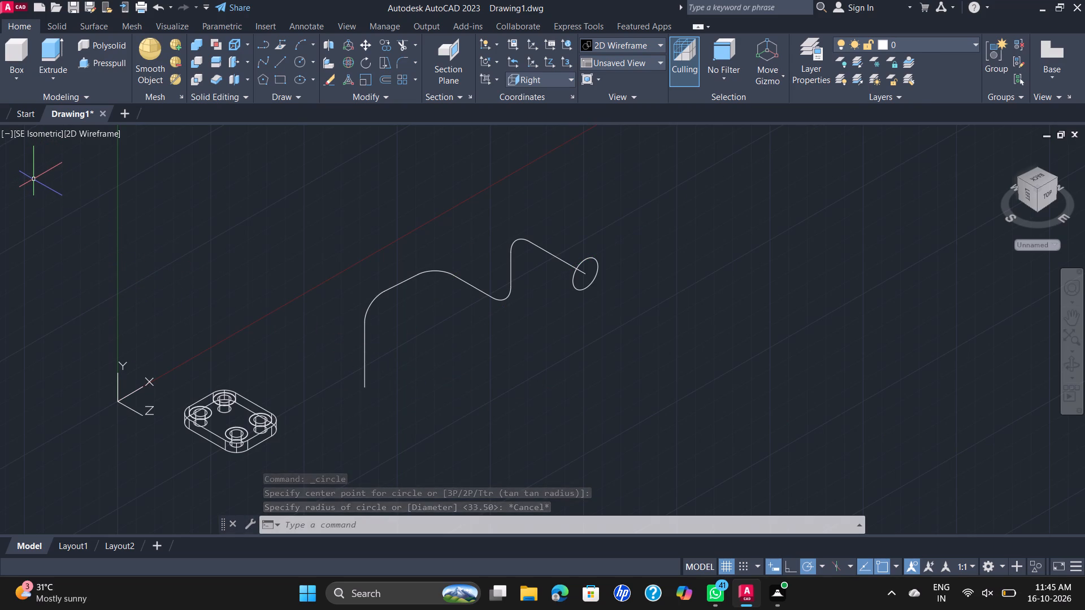
# In the Top view, draw an 83 mm diameter circle in the clear area between the plate and the path's lower end.
pyautogui.click(30, 137)
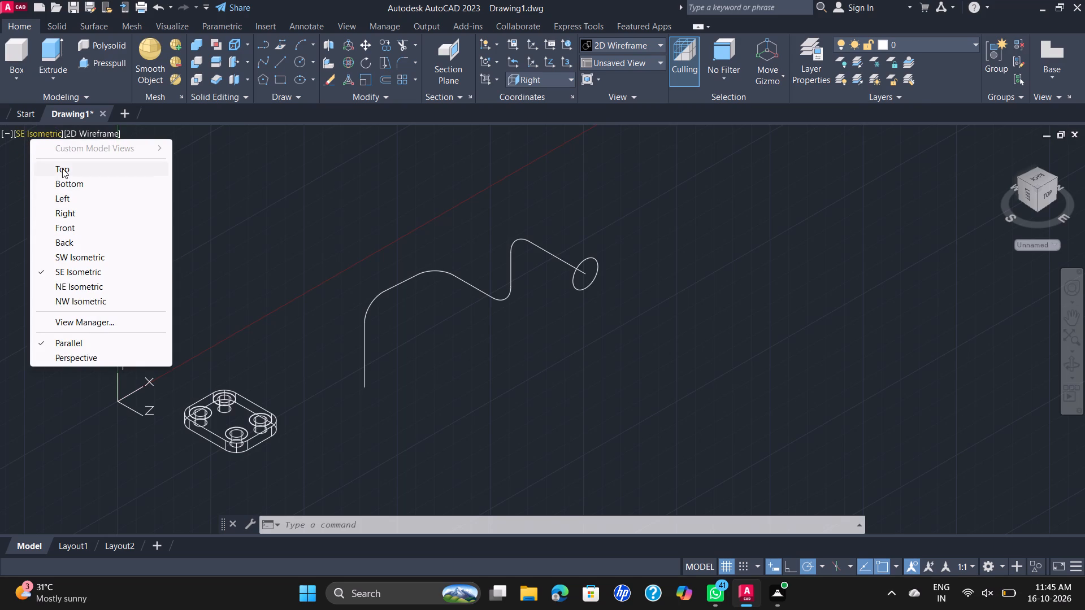
pyautogui.click(63, 168)
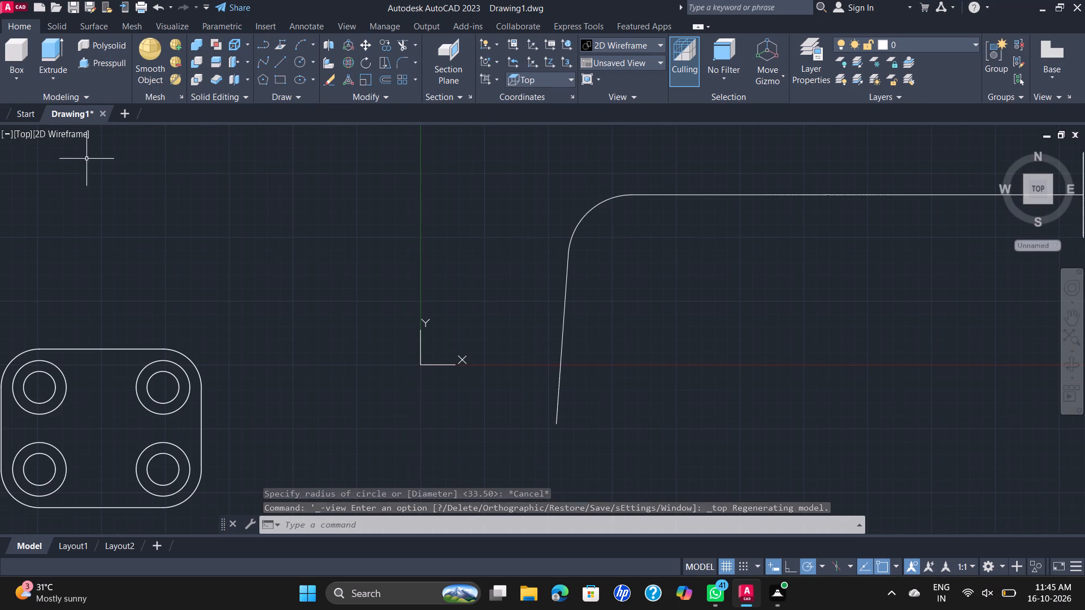
pyautogui.click(299, 66)
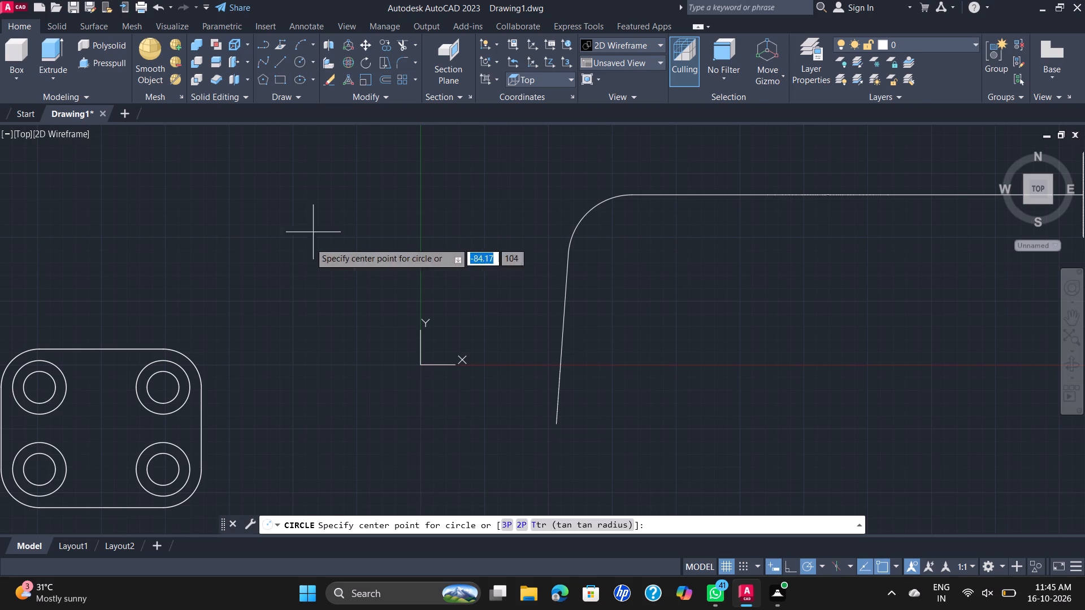
pyautogui.click(396, 443)
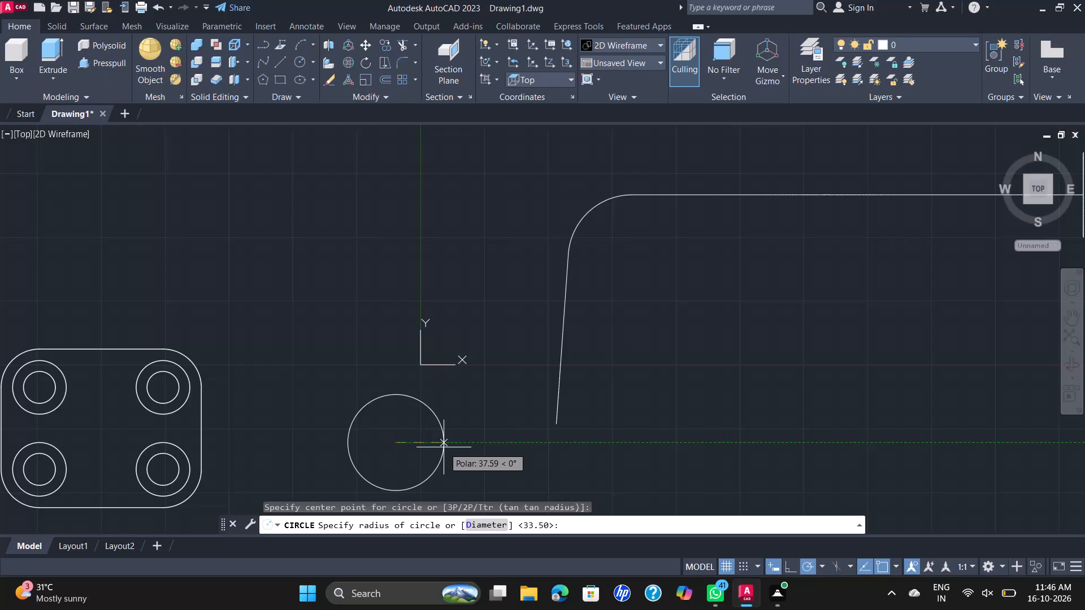
pyautogui.press('d')
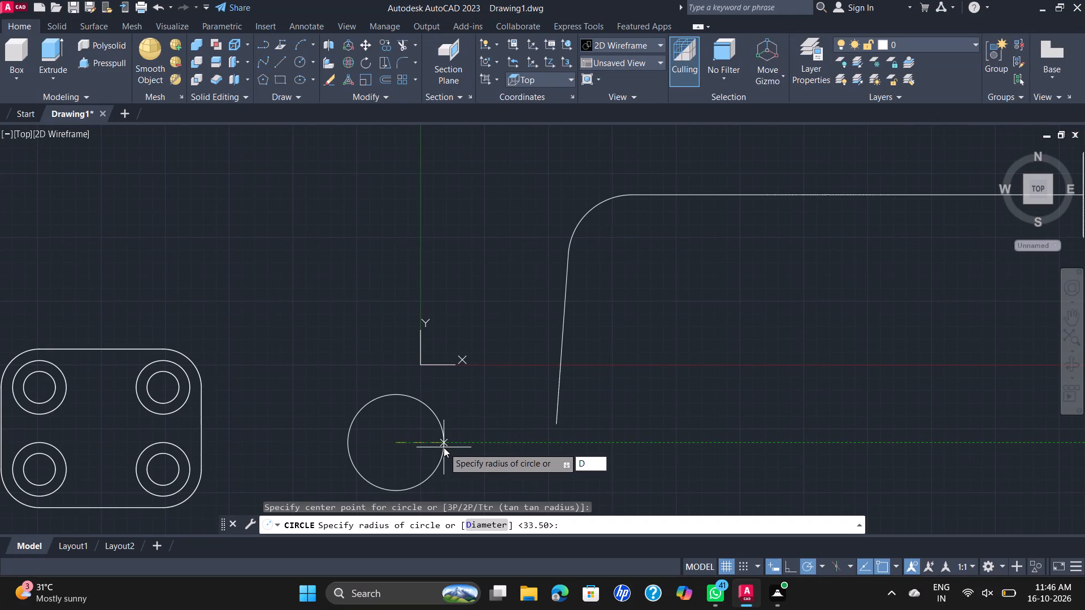
pyautogui.press('Return')
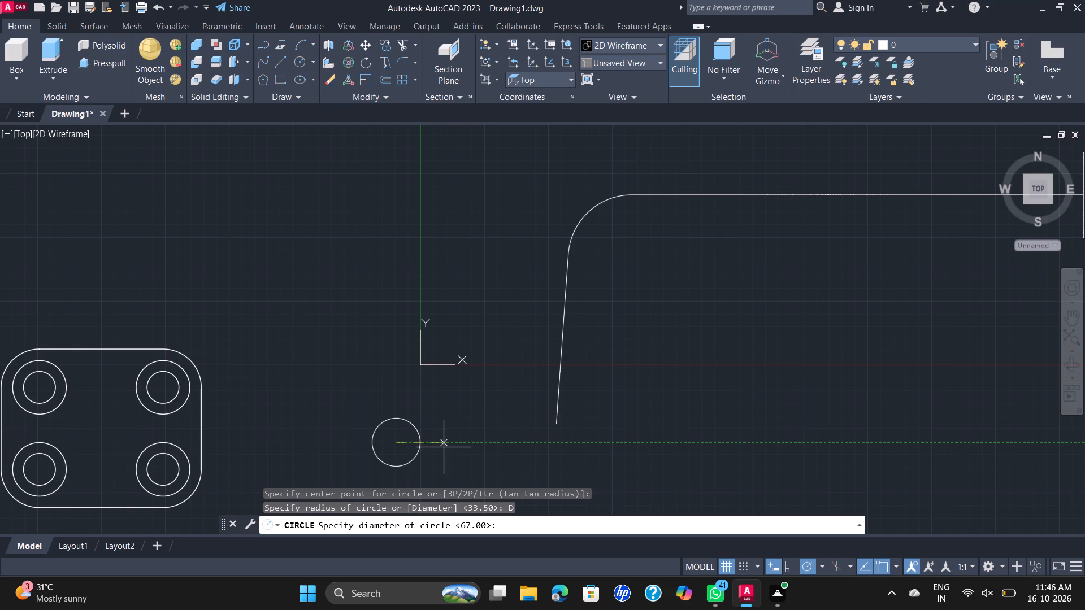
pyautogui.write('83')
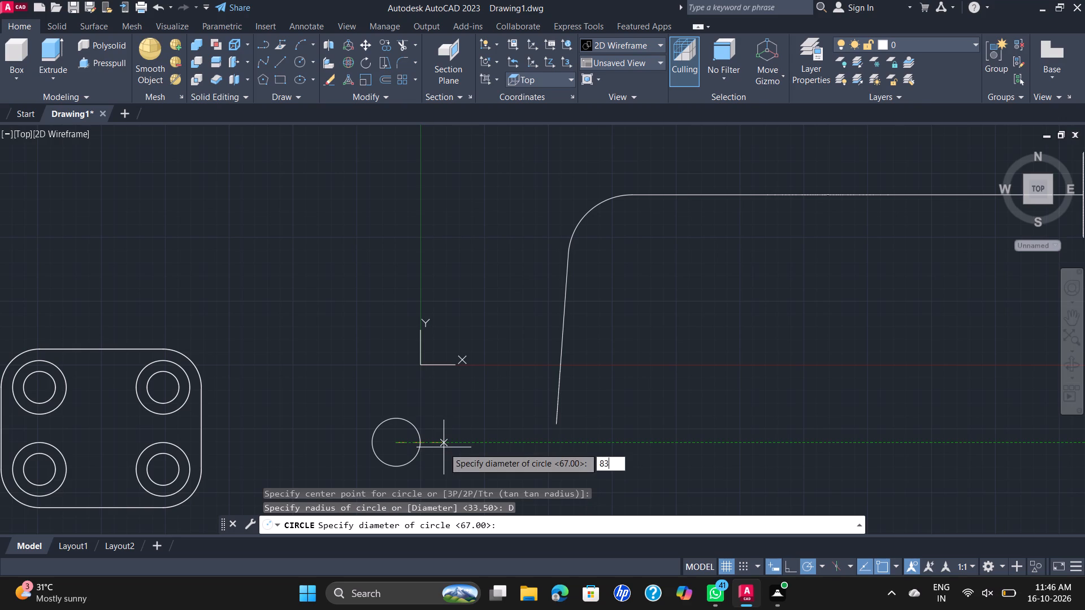
pyautogui.press('Return')
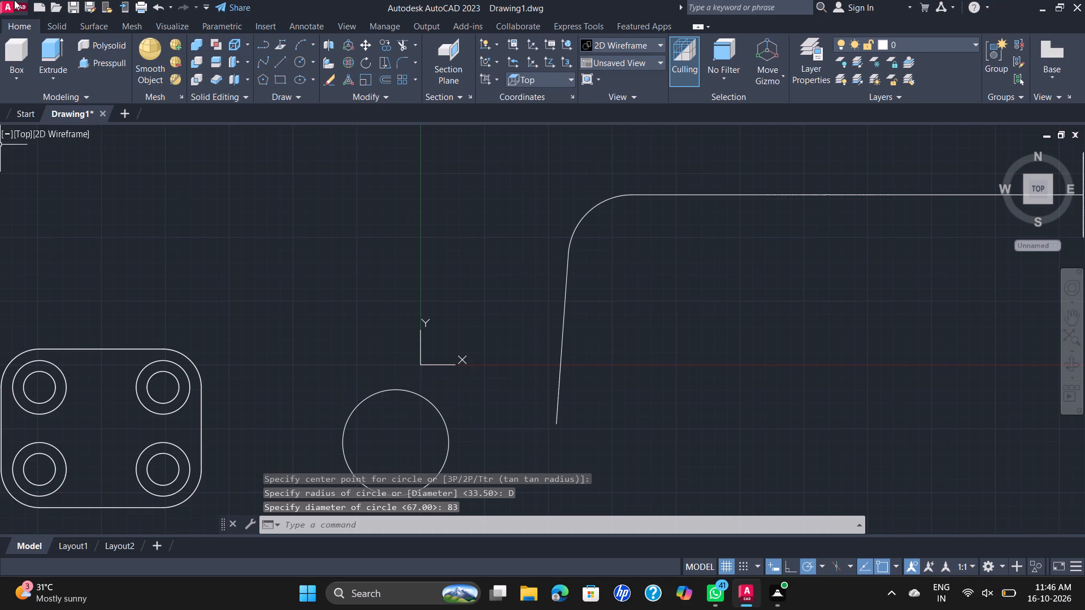
# In the SE Isometric view, move the 83 mm circle by its centre onto the lower end of the bent path.
pyautogui.click(23, 137)
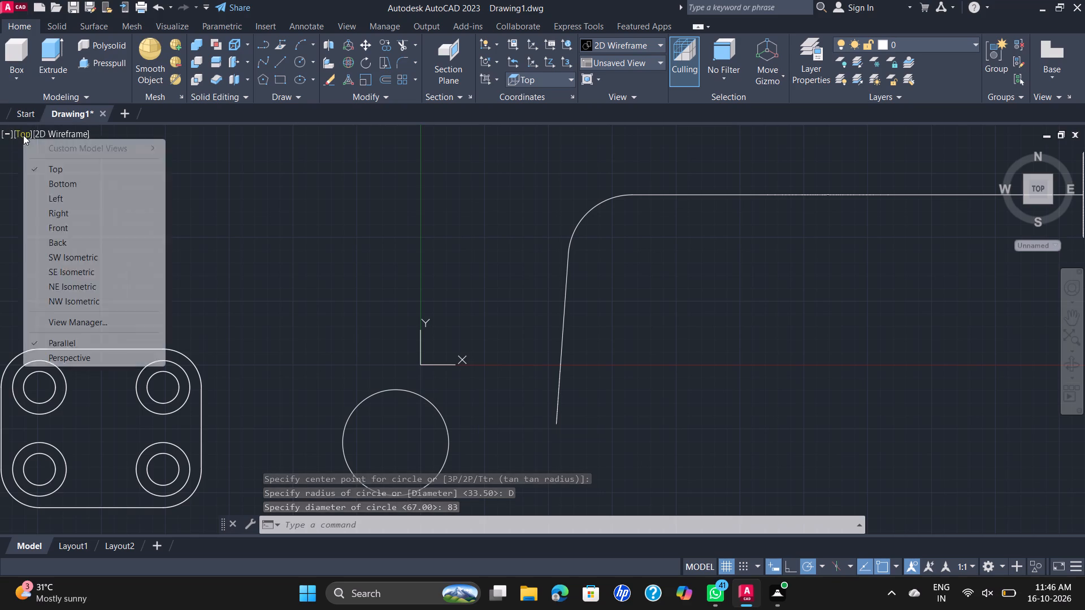
pyautogui.click(79, 270)
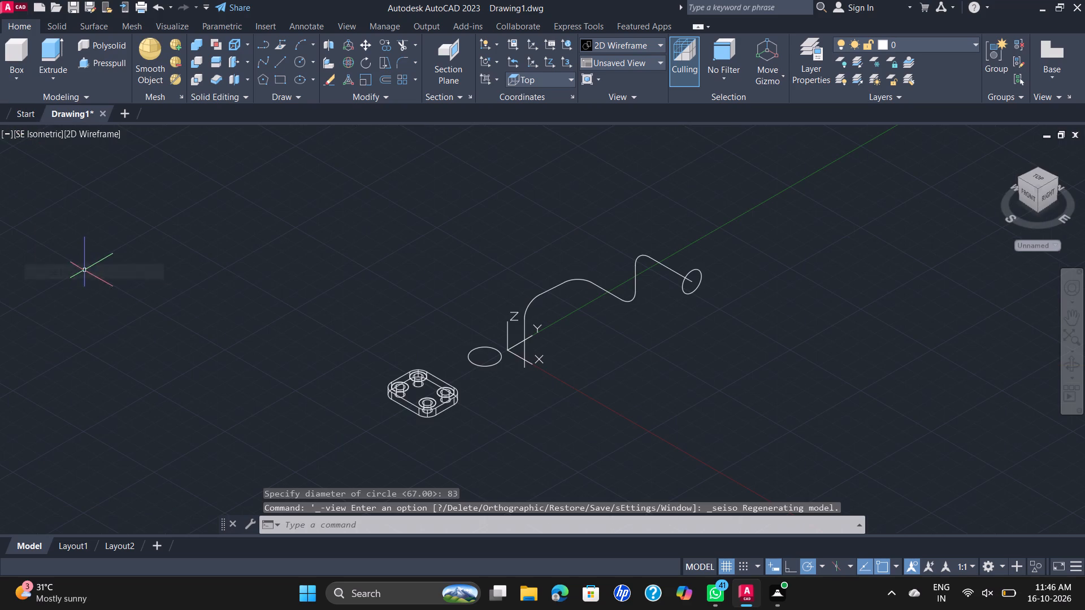
pyautogui.scroll(2, 480, 347)
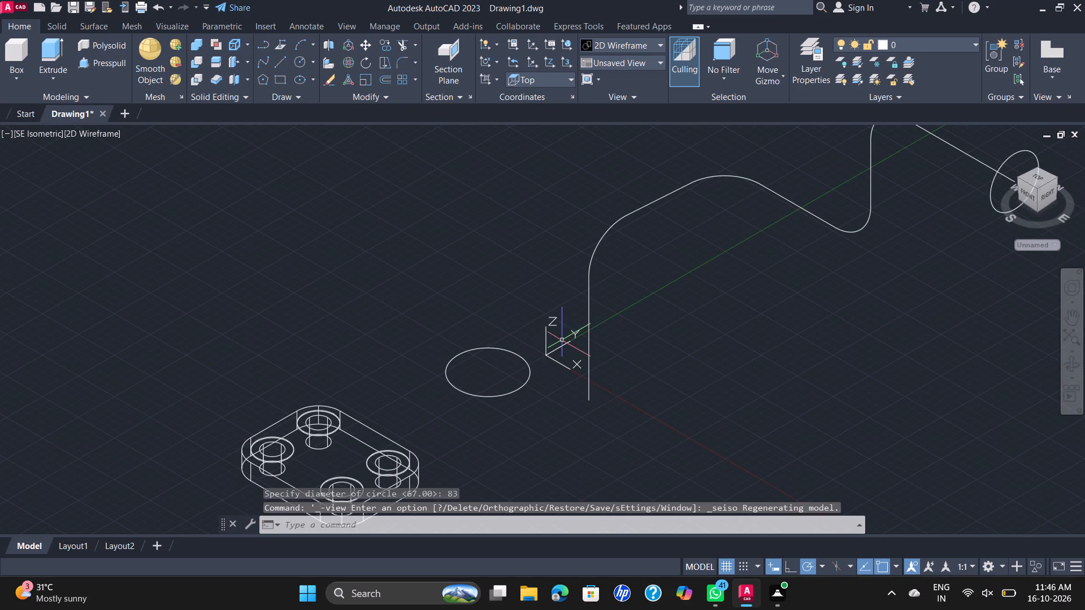
pyautogui.click(480, 394)
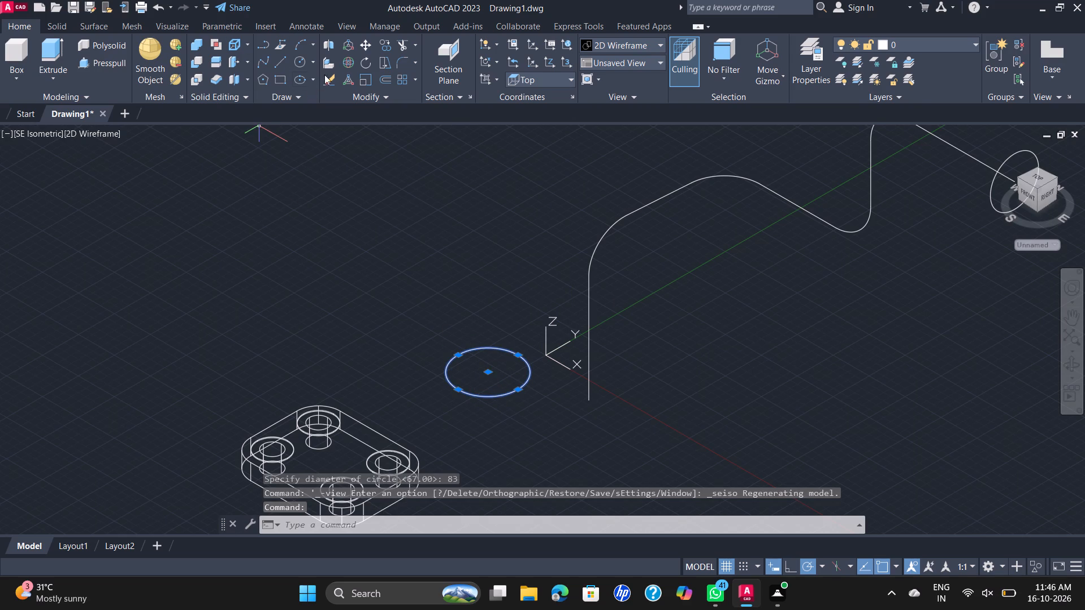
pyautogui.click(367, 47)
pyautogui.click(485, 372)
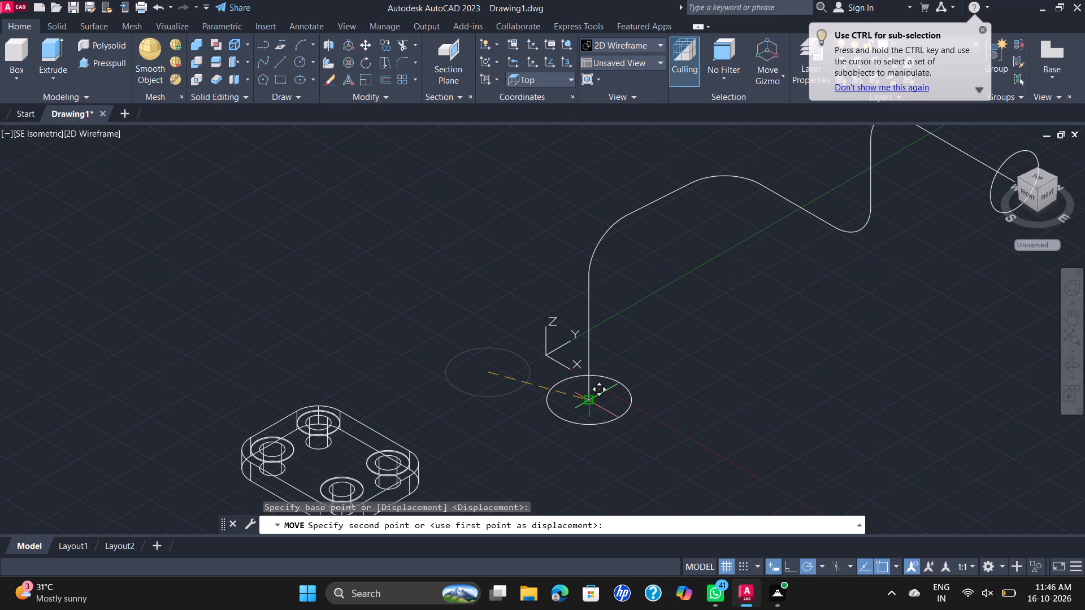
pyautogui.click(590, 398)
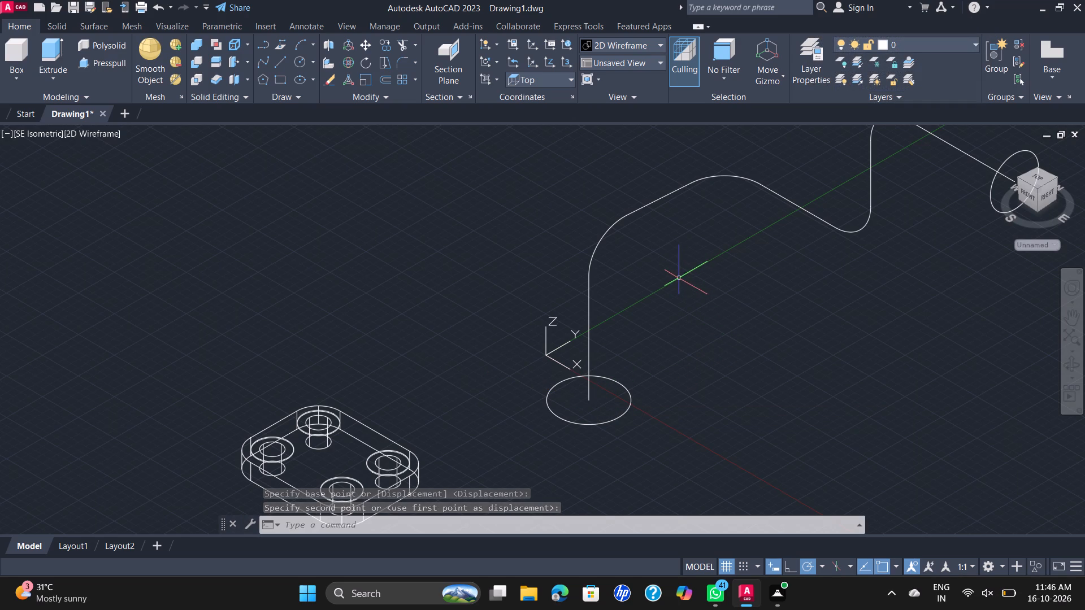
# Set the visual style to Shades of Gray.
pyautogui.scroll(-2, 658, 290)
pyautogui.moveTo(670, 303); pyautogui.dragTo(602, 329, button='middle')
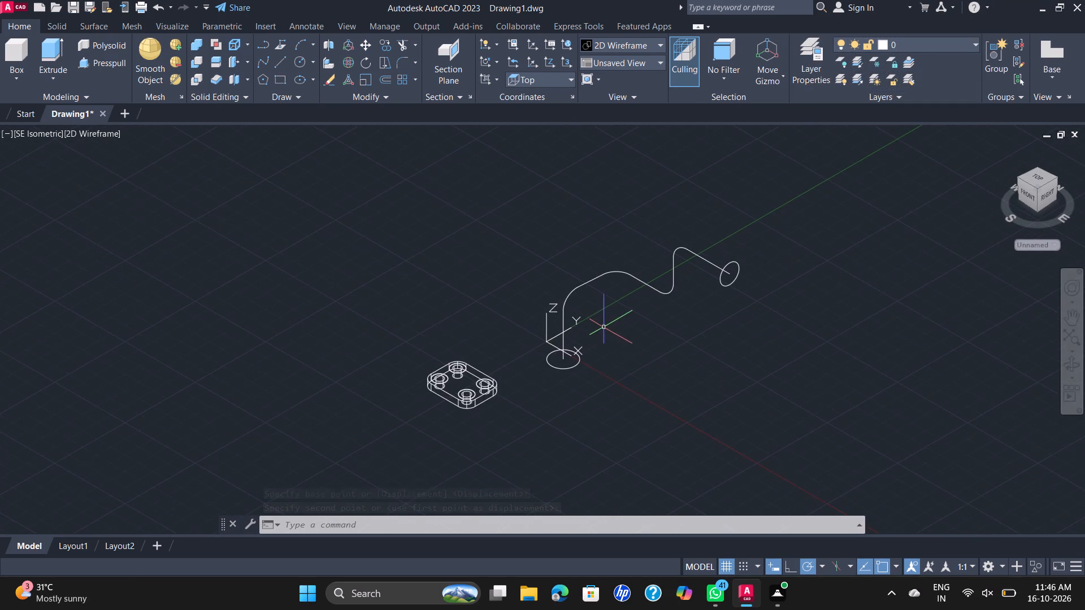
pyautogui.scroll(1, 606, 326)
pyautogui.click(83, 133)
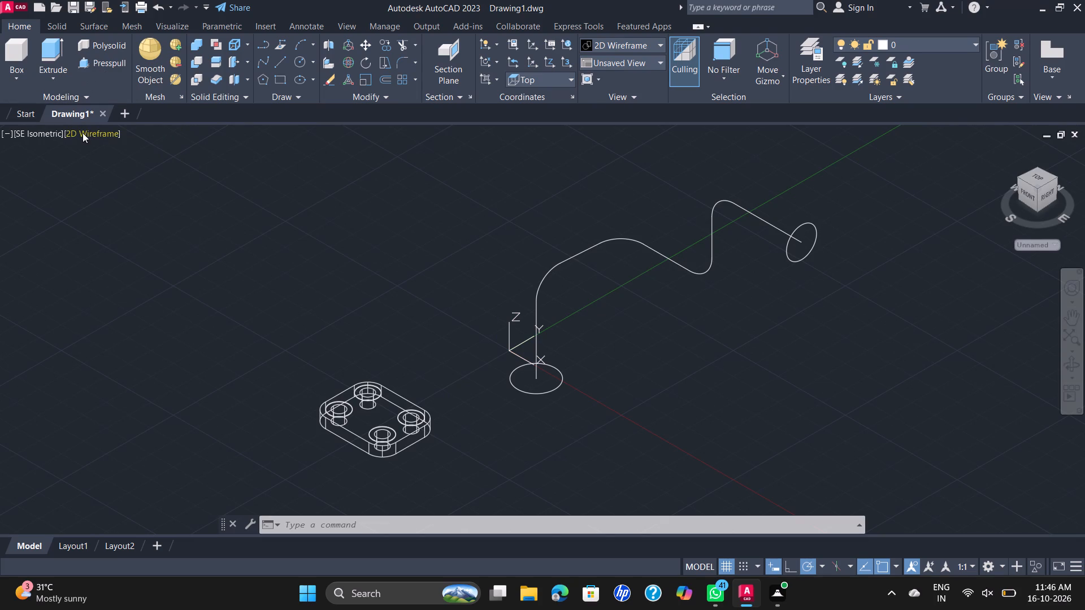
pyautogui.click(136, 253)
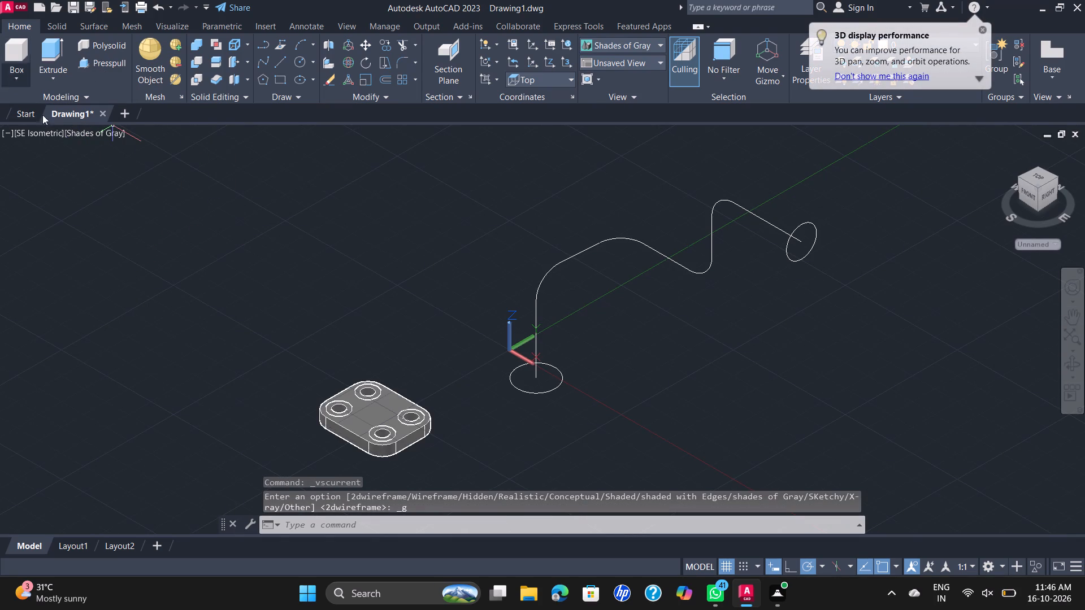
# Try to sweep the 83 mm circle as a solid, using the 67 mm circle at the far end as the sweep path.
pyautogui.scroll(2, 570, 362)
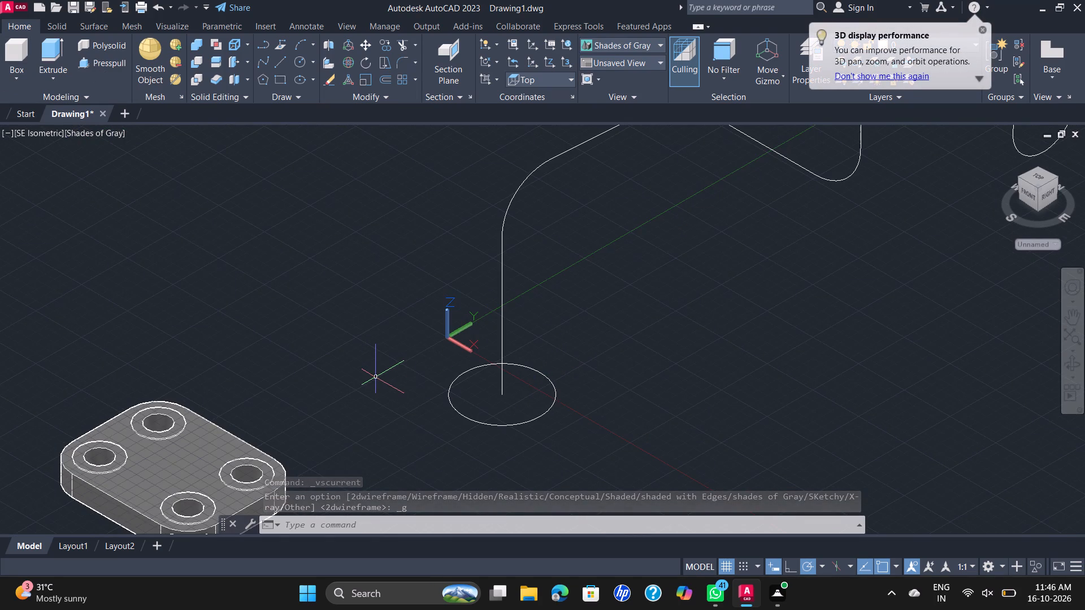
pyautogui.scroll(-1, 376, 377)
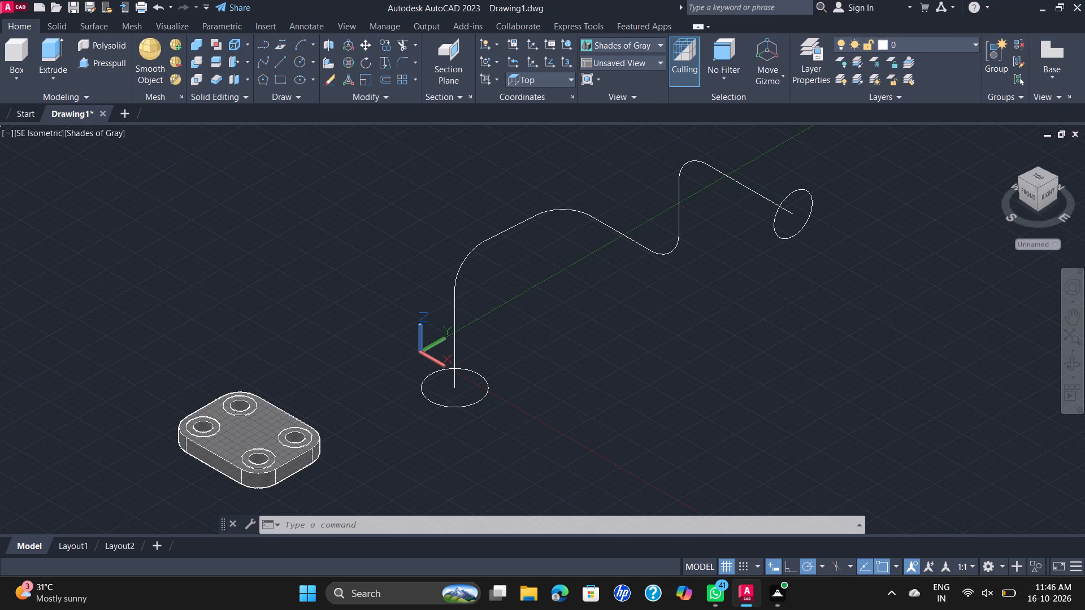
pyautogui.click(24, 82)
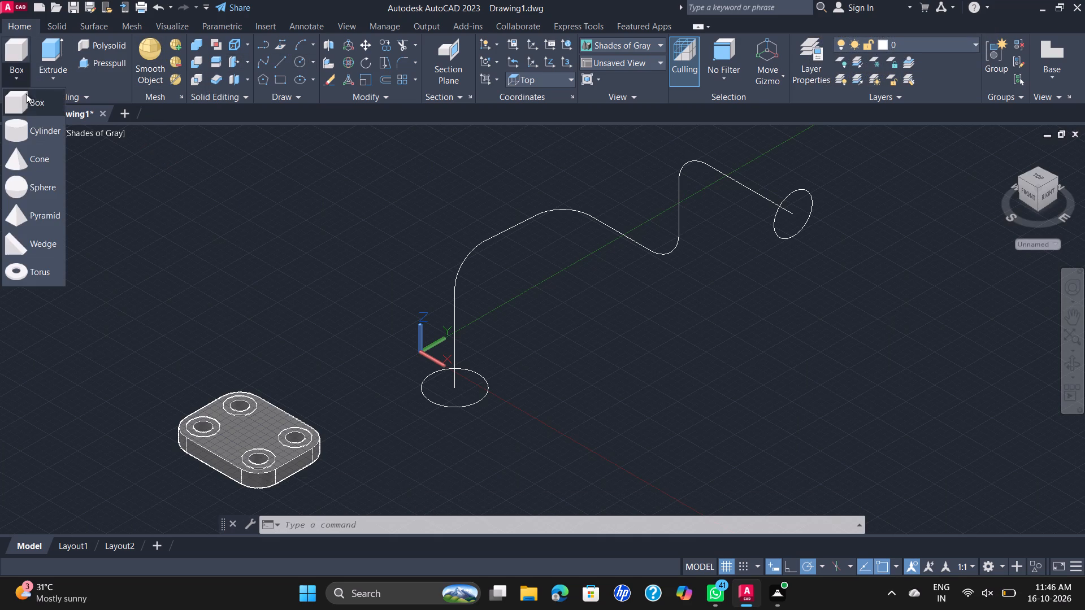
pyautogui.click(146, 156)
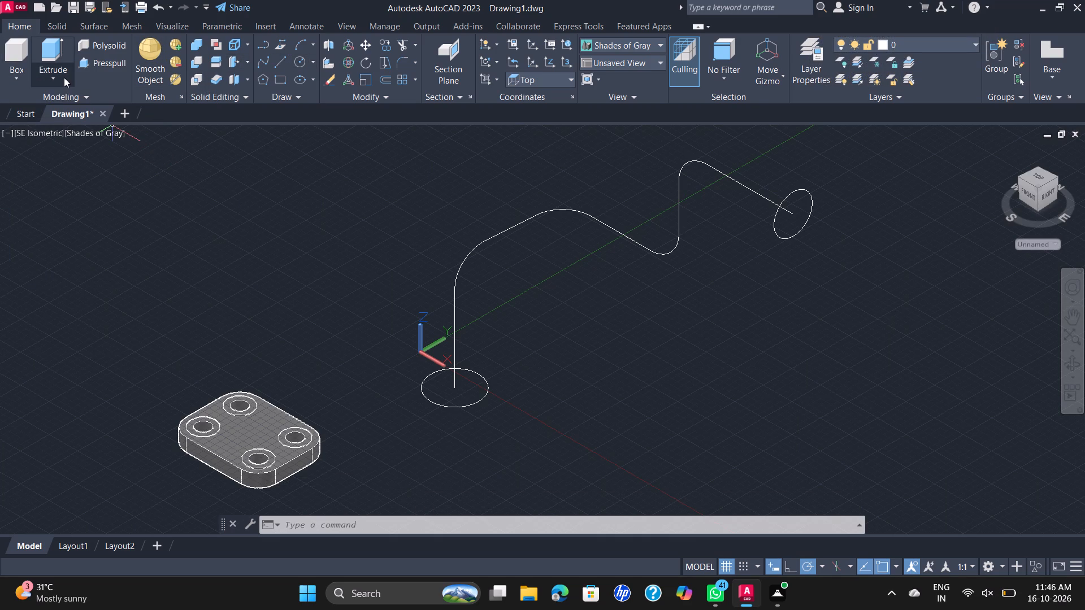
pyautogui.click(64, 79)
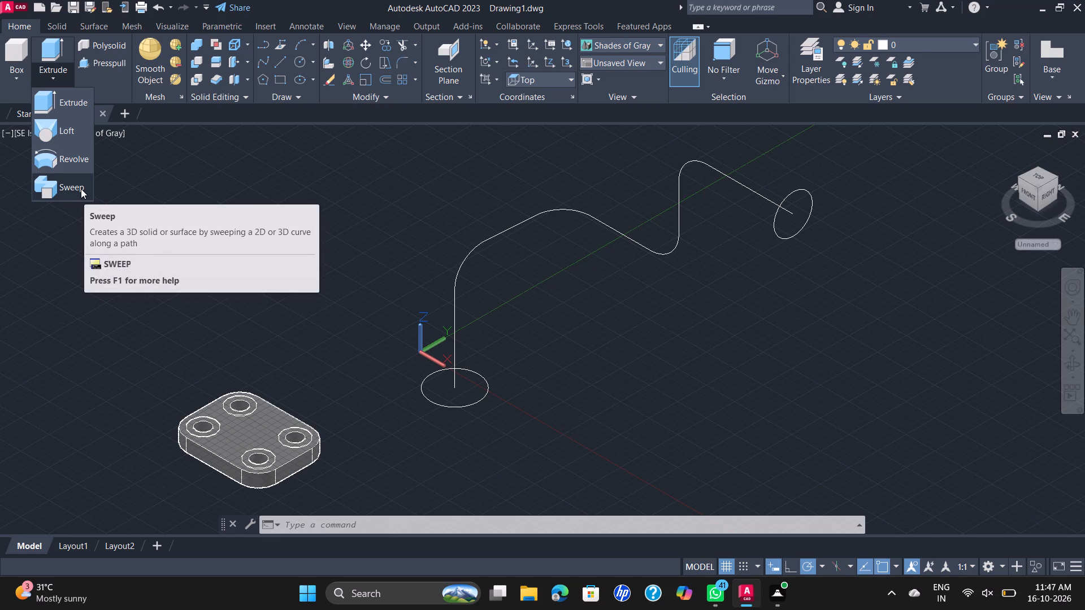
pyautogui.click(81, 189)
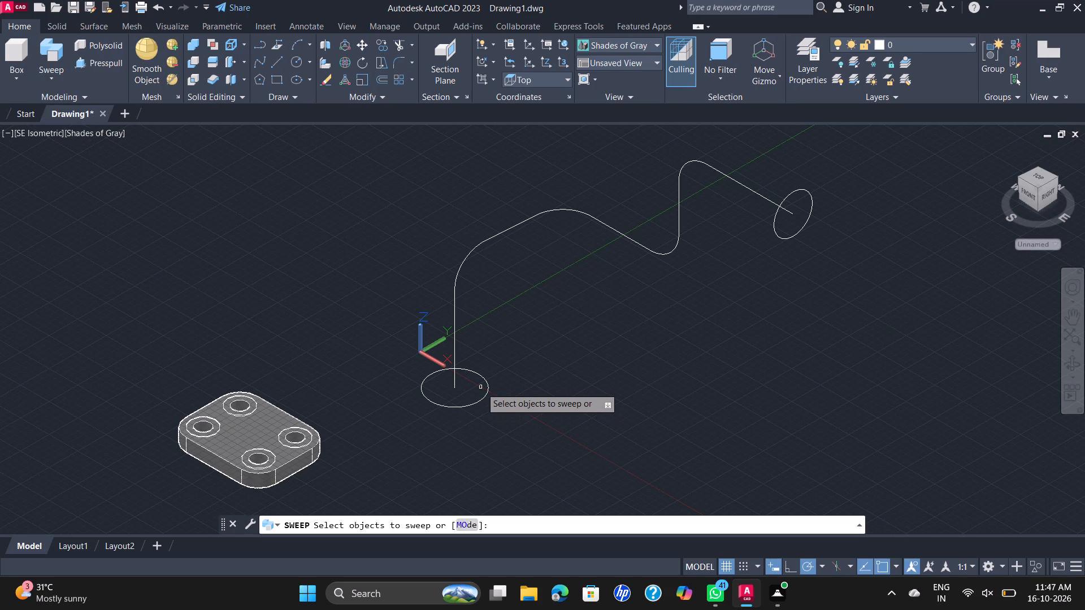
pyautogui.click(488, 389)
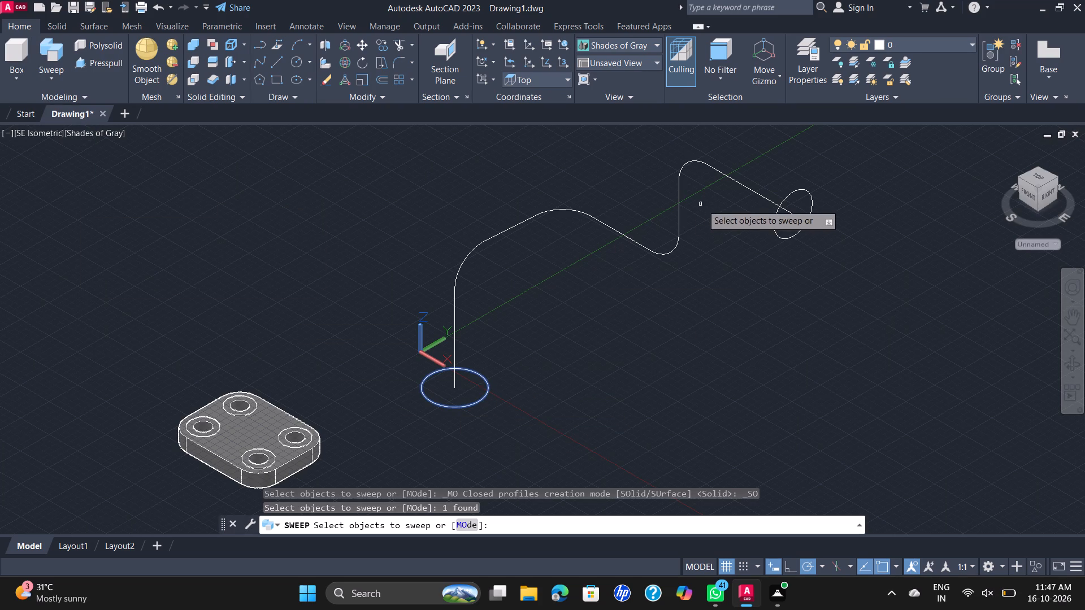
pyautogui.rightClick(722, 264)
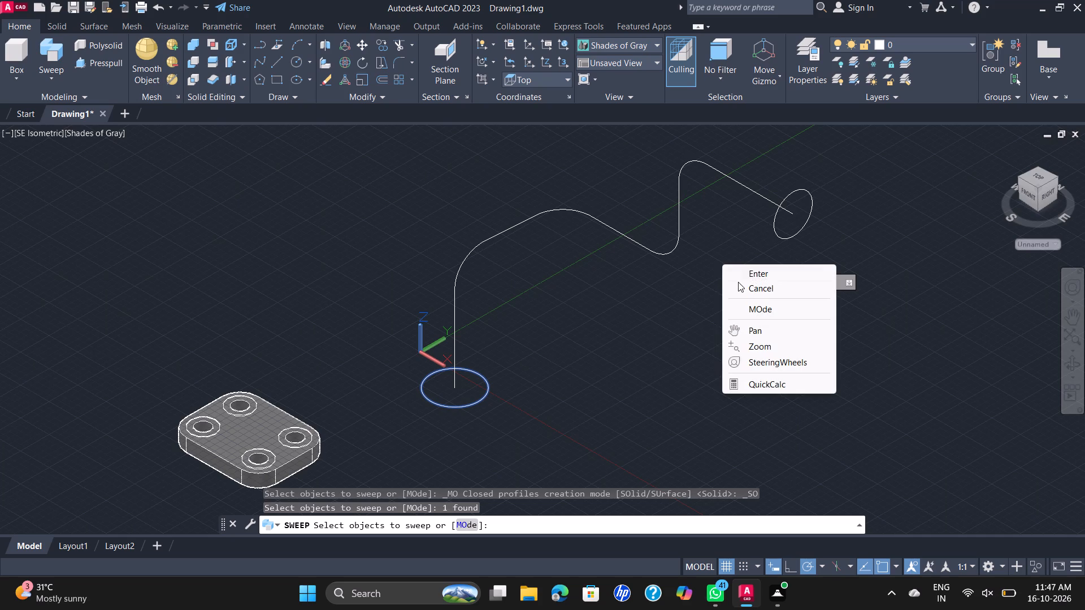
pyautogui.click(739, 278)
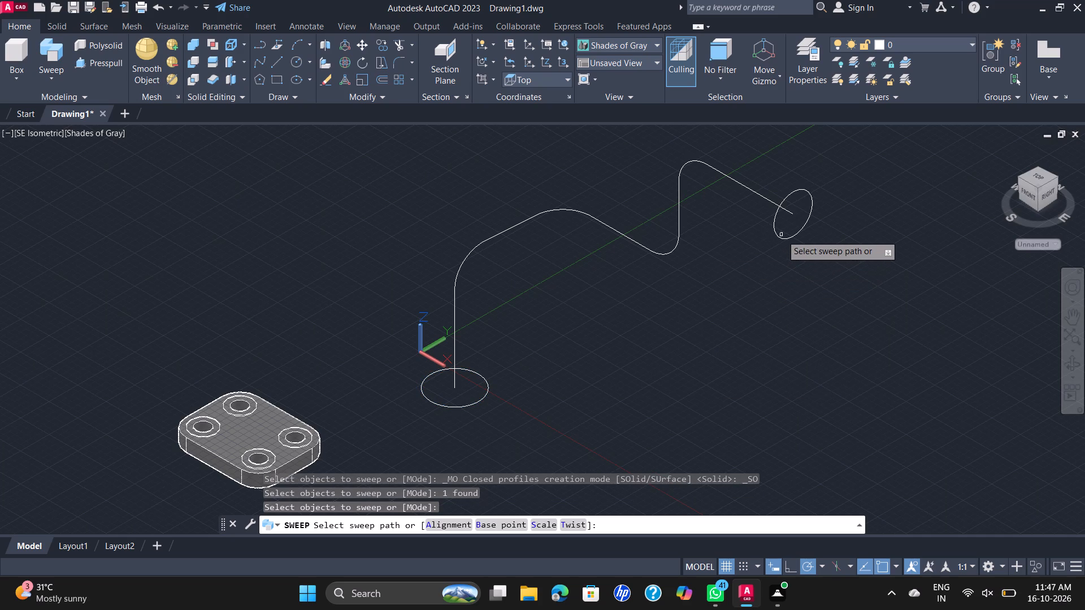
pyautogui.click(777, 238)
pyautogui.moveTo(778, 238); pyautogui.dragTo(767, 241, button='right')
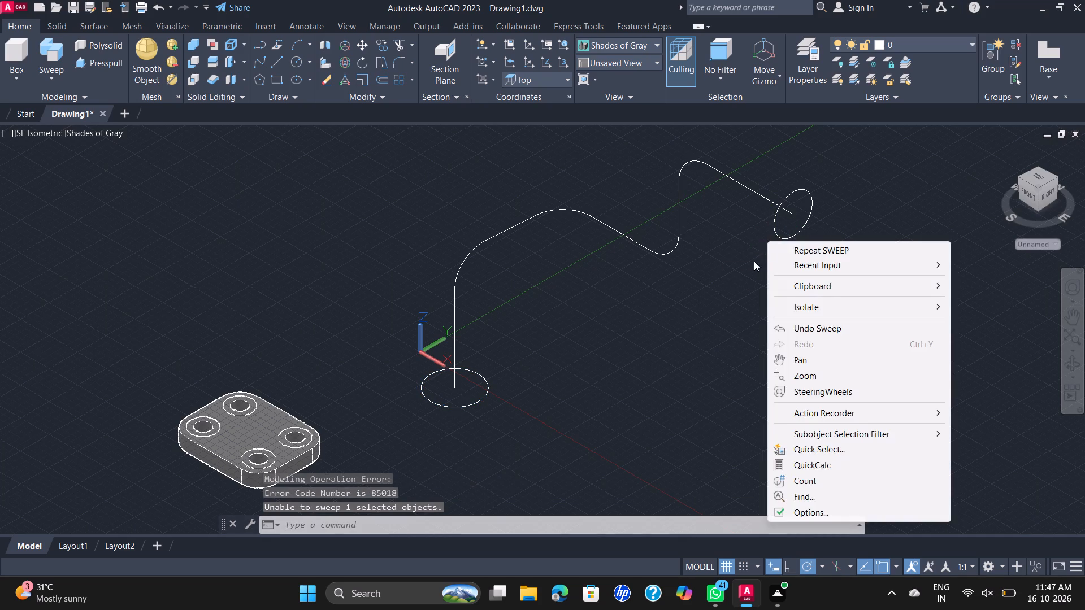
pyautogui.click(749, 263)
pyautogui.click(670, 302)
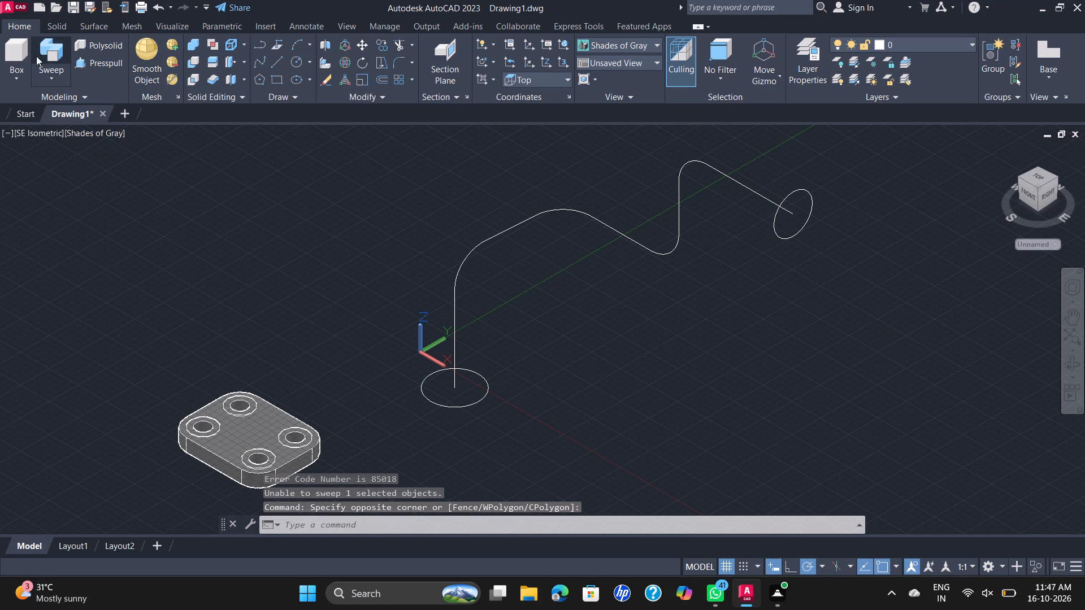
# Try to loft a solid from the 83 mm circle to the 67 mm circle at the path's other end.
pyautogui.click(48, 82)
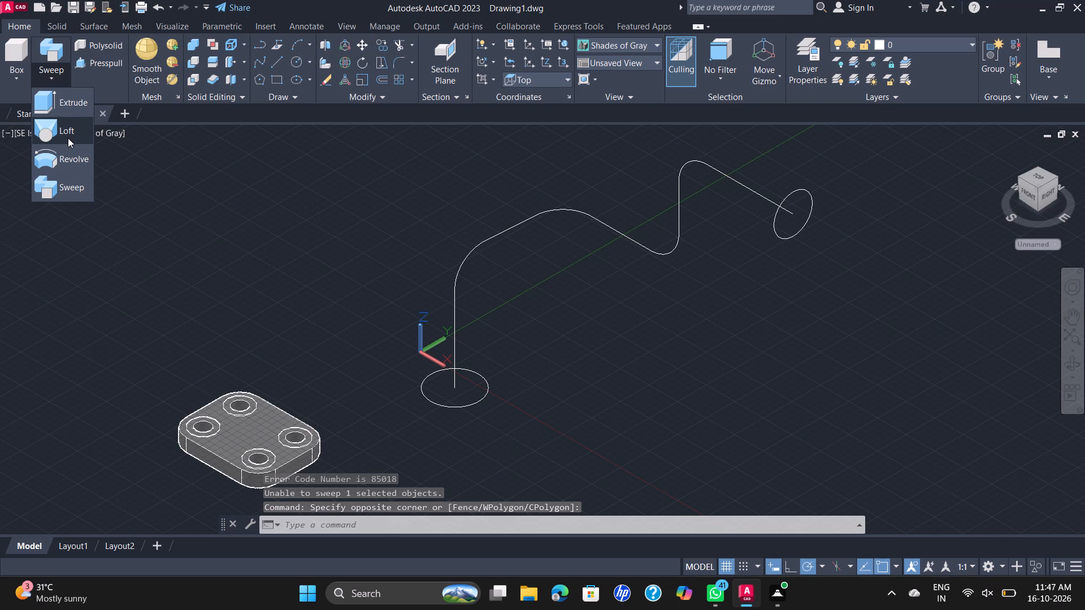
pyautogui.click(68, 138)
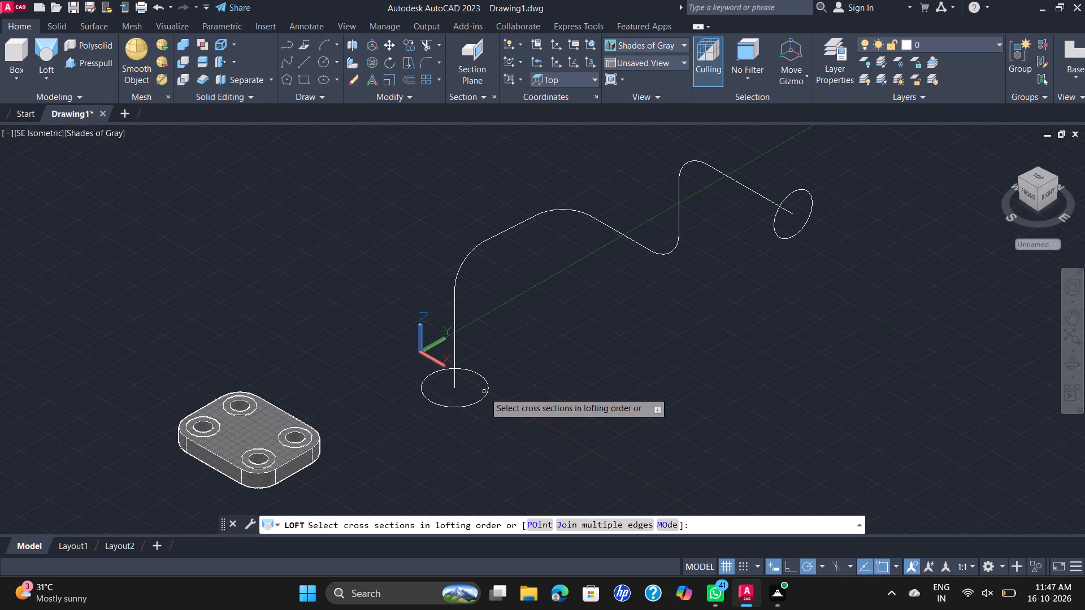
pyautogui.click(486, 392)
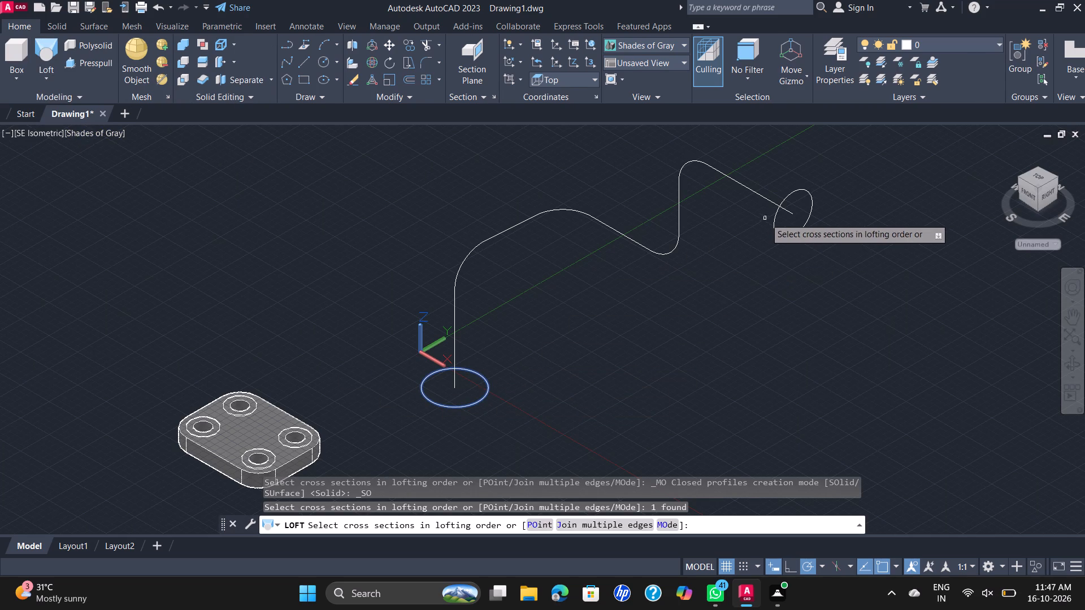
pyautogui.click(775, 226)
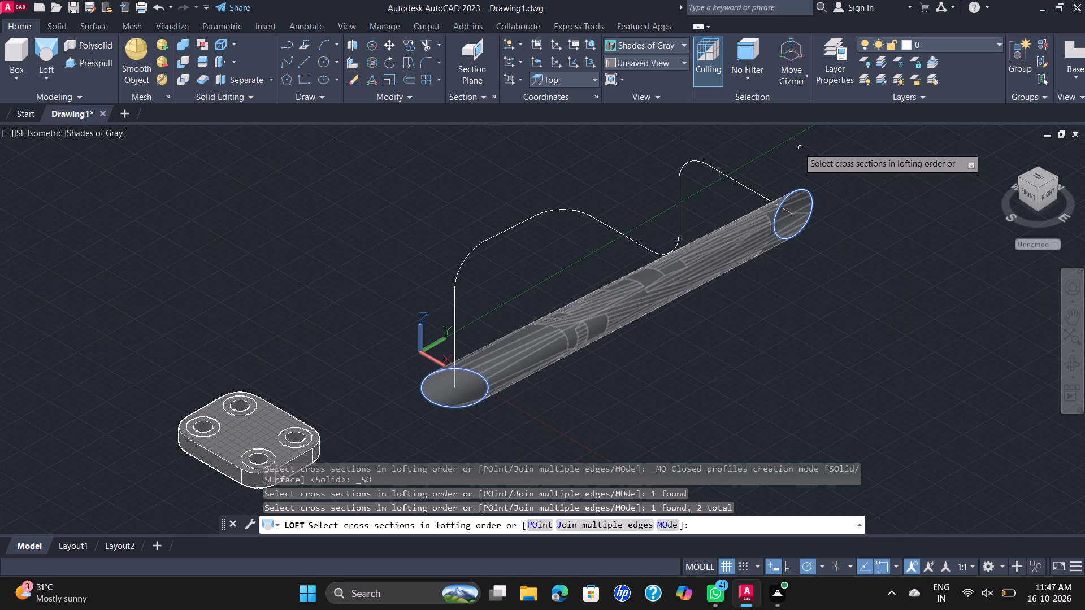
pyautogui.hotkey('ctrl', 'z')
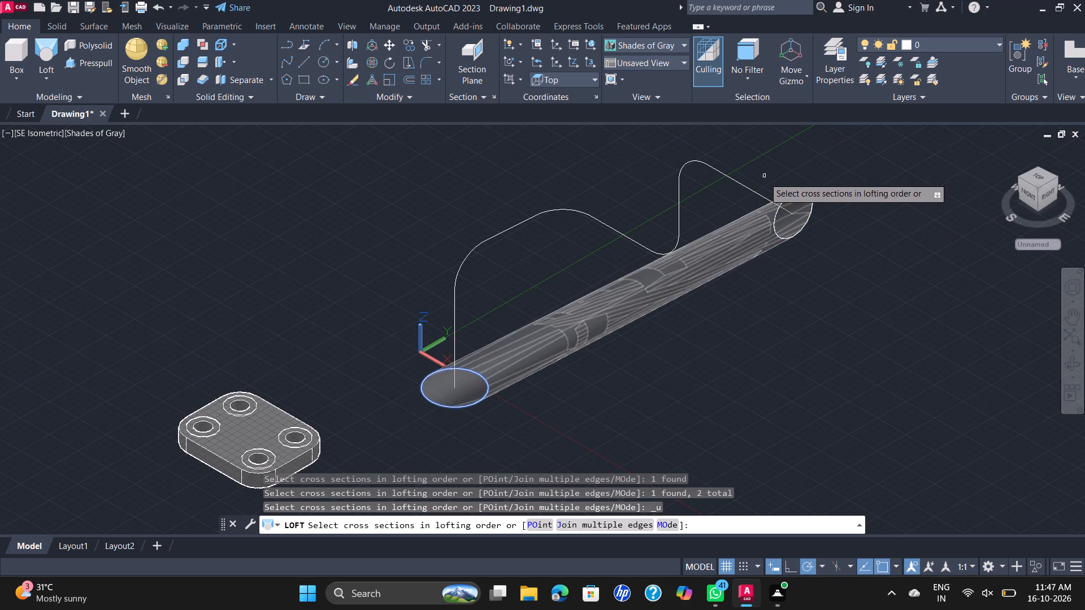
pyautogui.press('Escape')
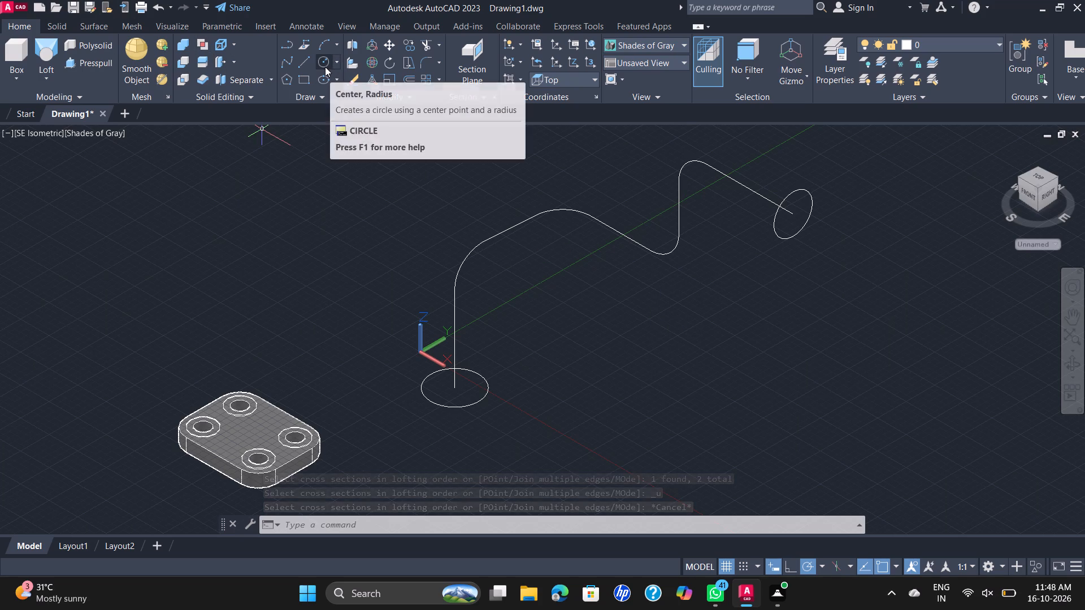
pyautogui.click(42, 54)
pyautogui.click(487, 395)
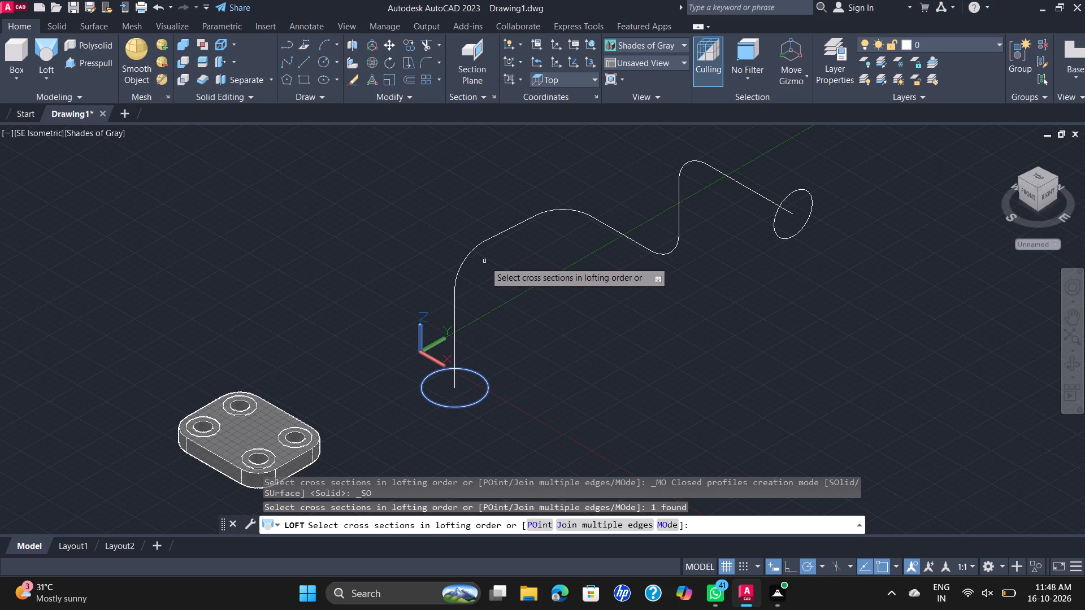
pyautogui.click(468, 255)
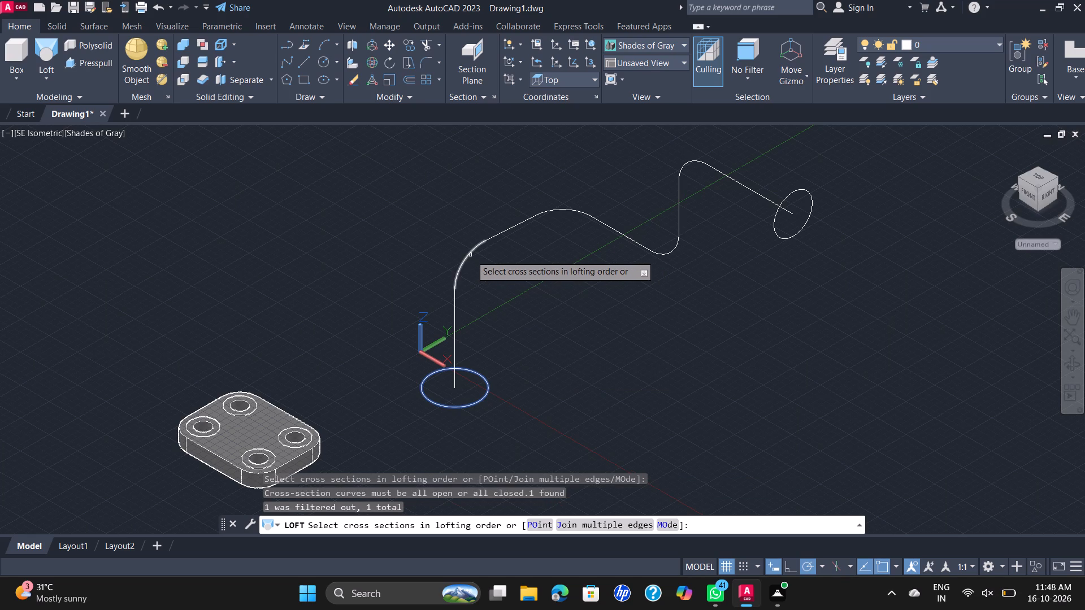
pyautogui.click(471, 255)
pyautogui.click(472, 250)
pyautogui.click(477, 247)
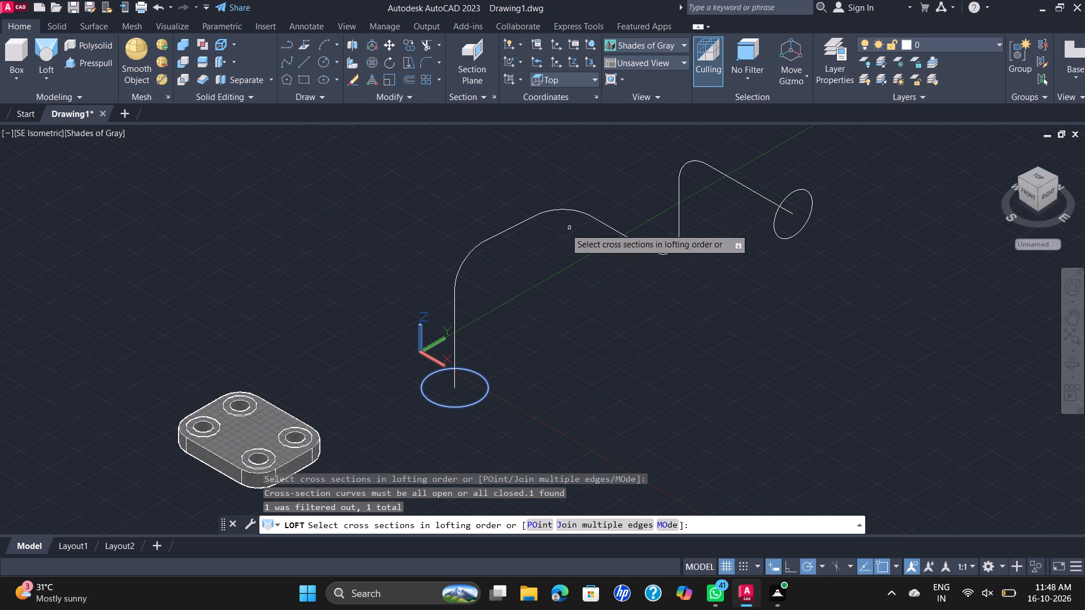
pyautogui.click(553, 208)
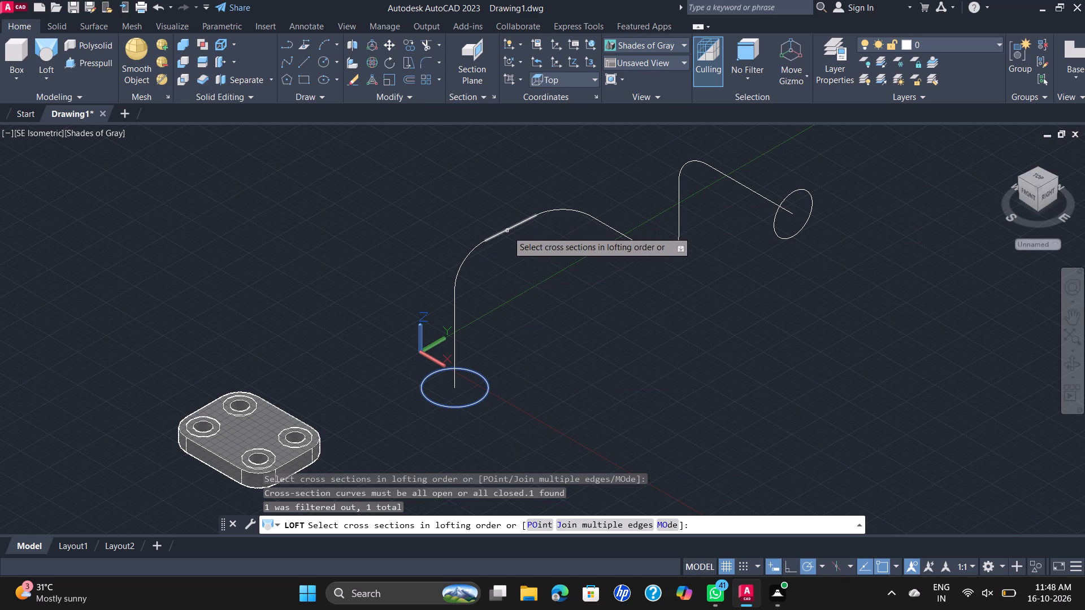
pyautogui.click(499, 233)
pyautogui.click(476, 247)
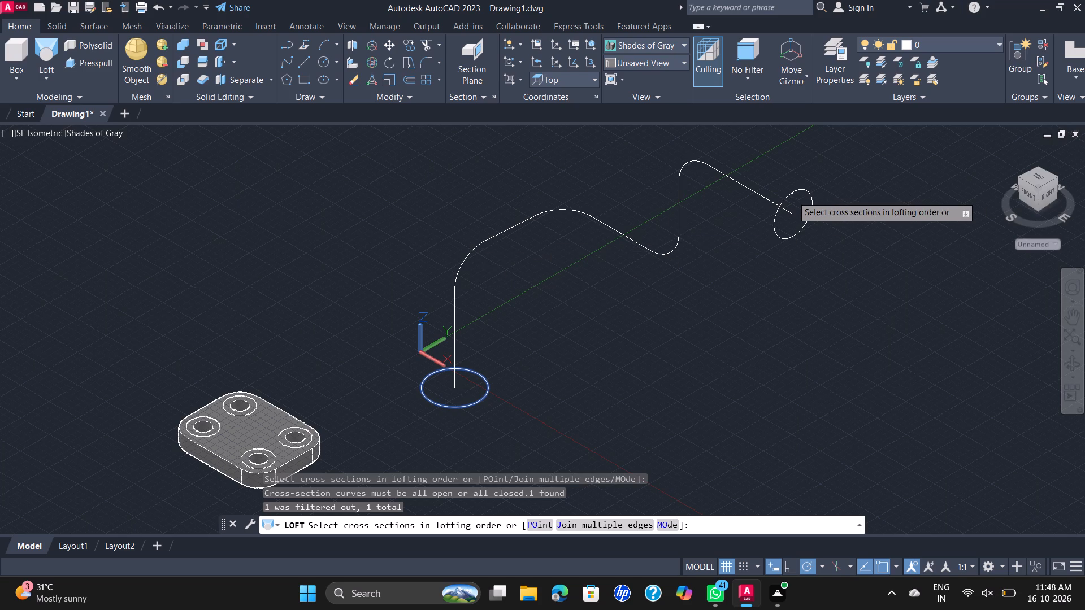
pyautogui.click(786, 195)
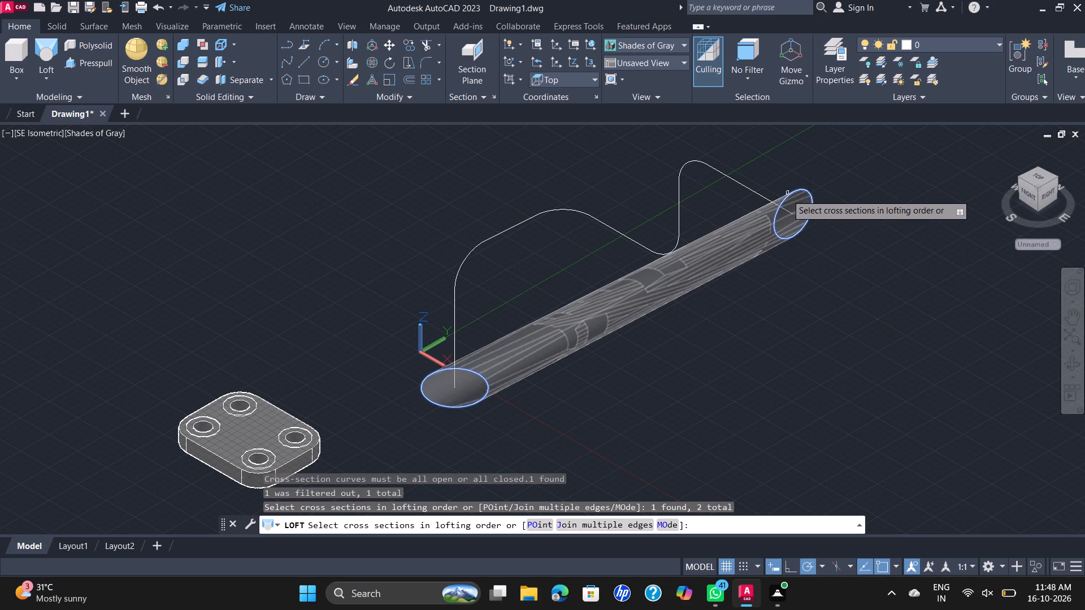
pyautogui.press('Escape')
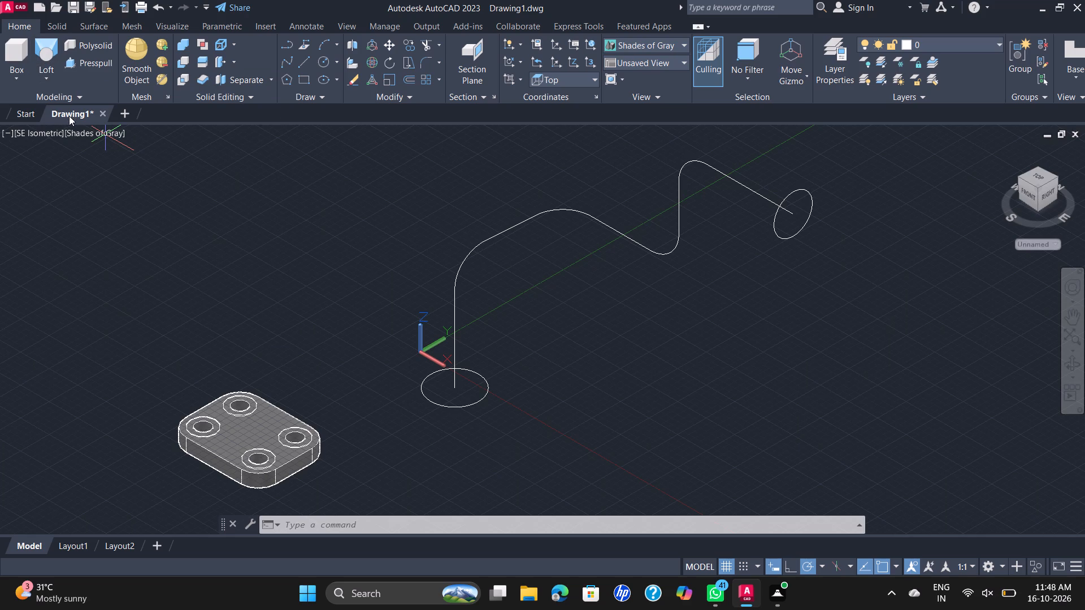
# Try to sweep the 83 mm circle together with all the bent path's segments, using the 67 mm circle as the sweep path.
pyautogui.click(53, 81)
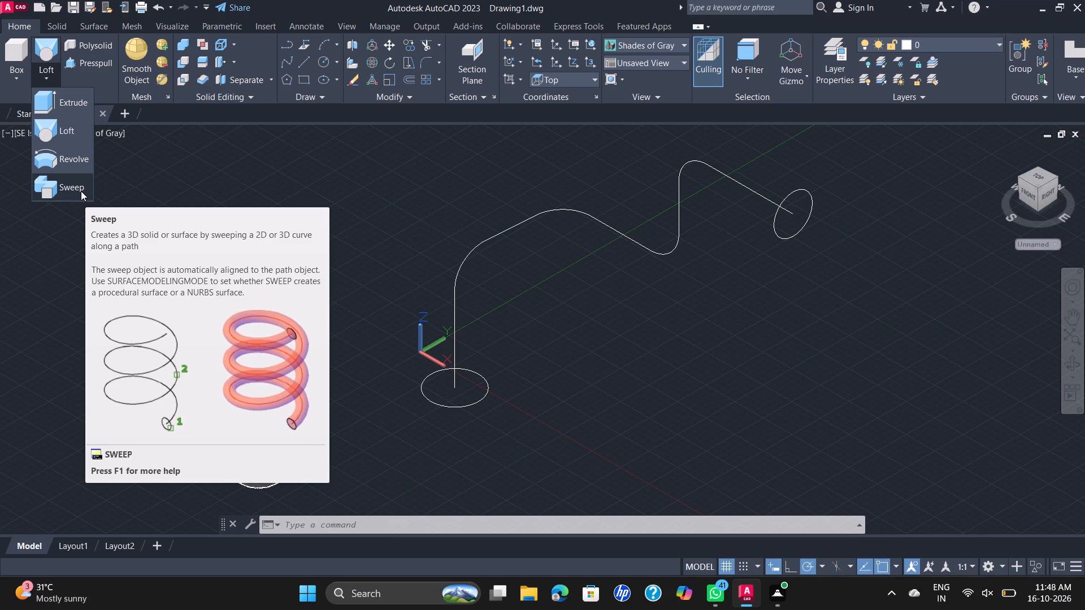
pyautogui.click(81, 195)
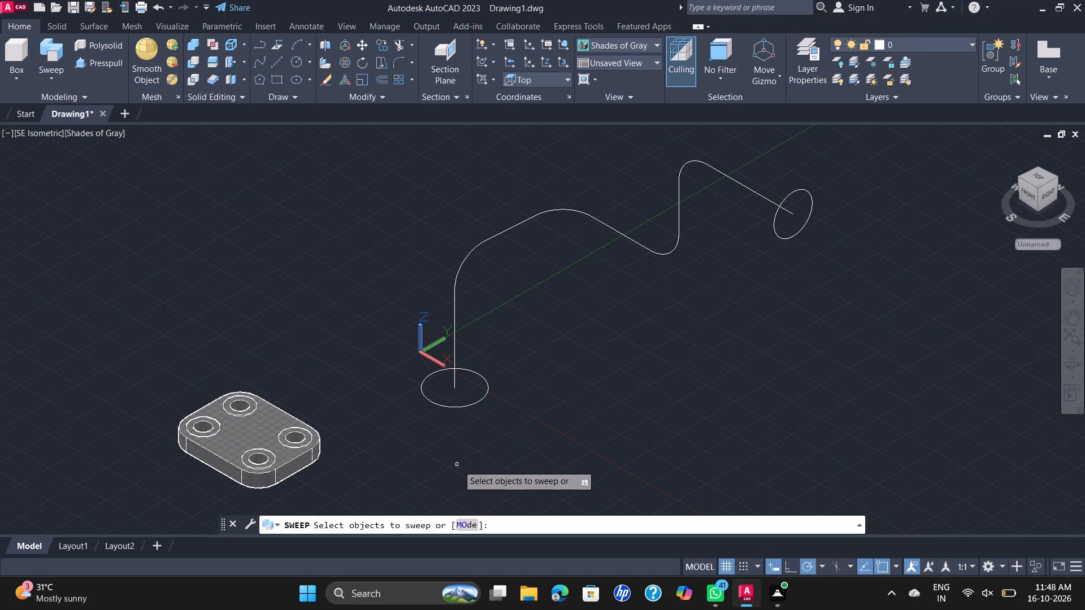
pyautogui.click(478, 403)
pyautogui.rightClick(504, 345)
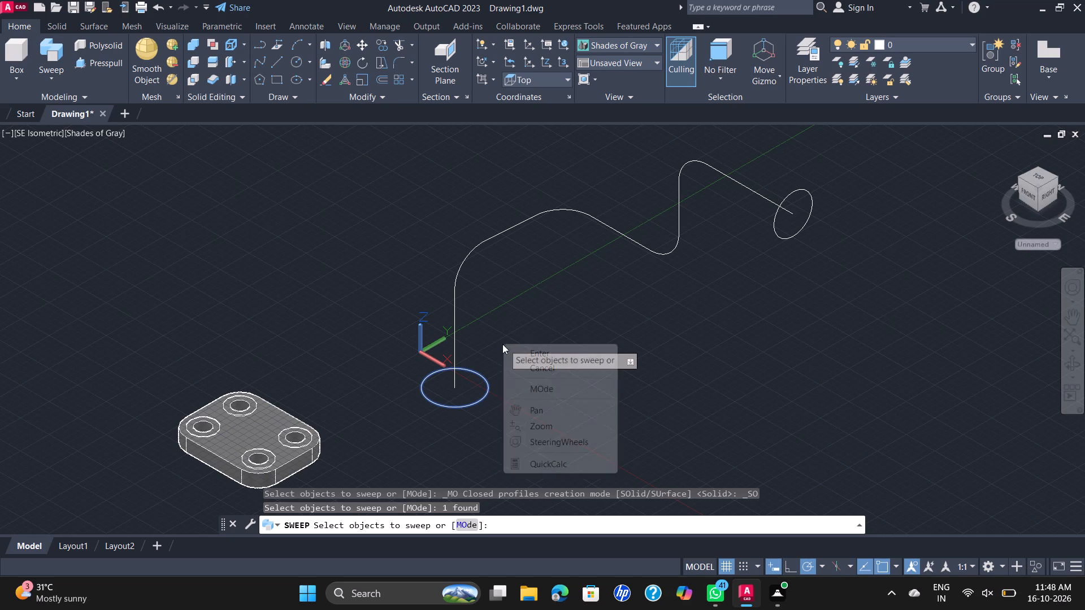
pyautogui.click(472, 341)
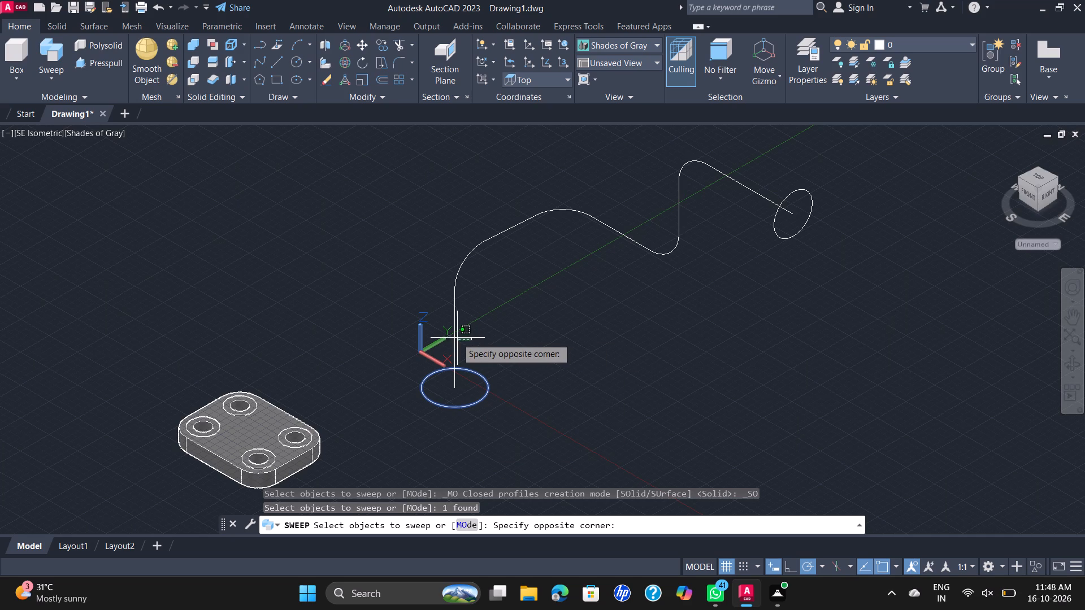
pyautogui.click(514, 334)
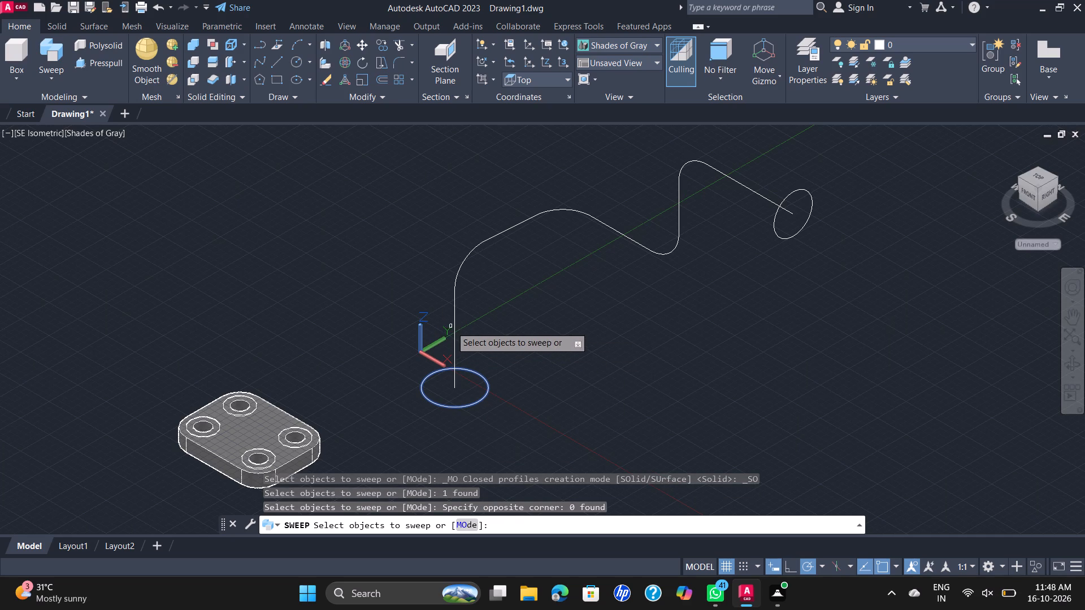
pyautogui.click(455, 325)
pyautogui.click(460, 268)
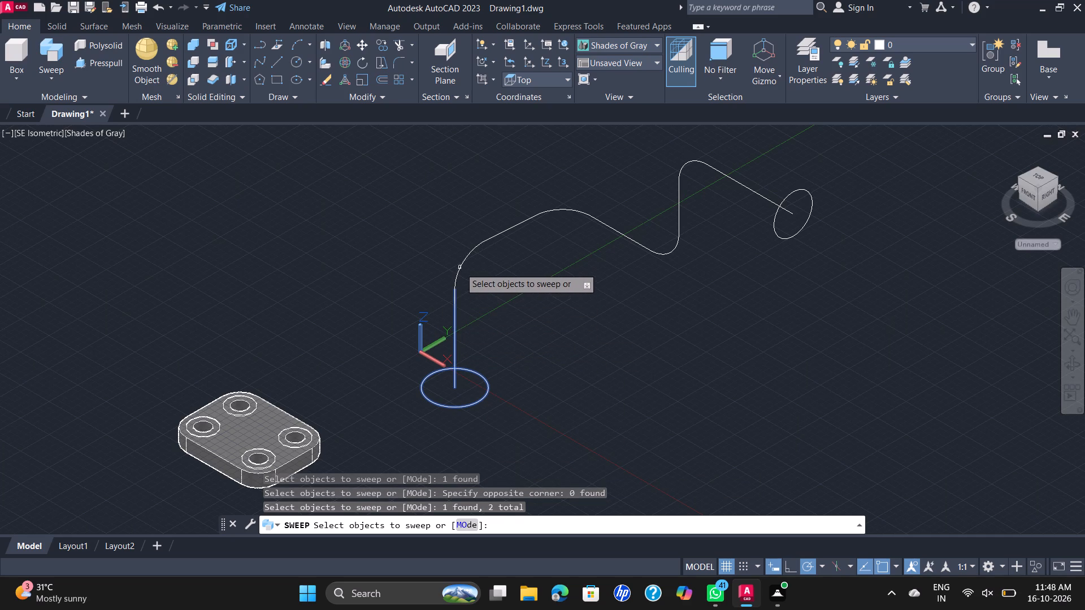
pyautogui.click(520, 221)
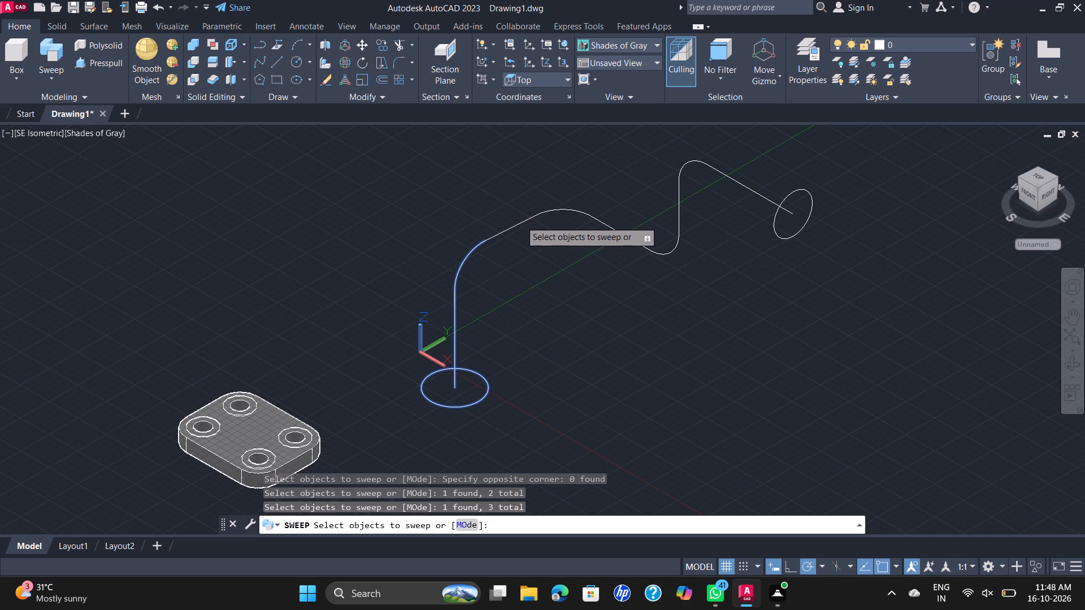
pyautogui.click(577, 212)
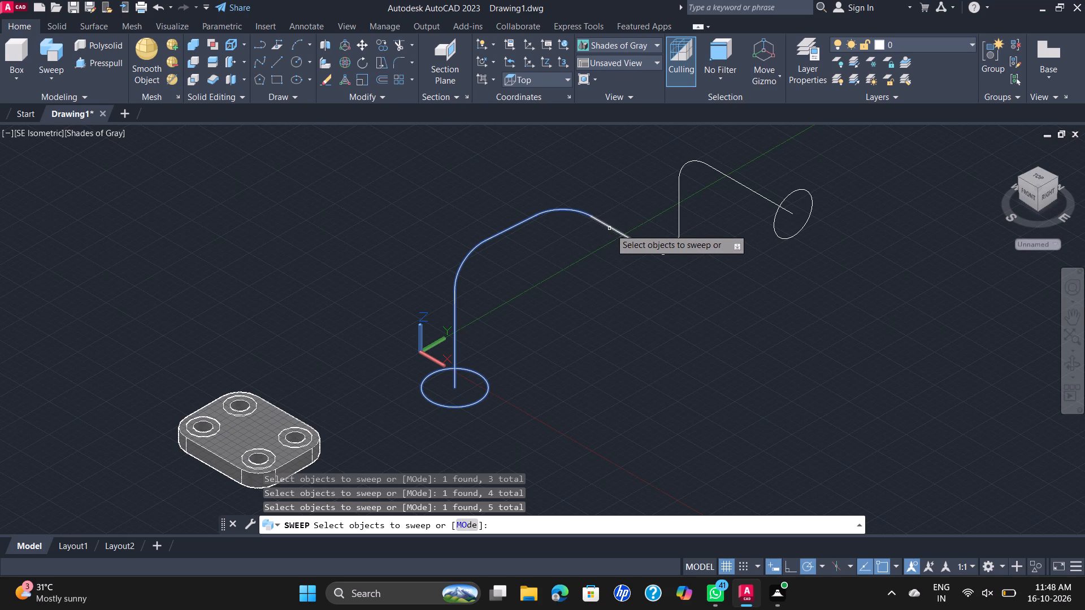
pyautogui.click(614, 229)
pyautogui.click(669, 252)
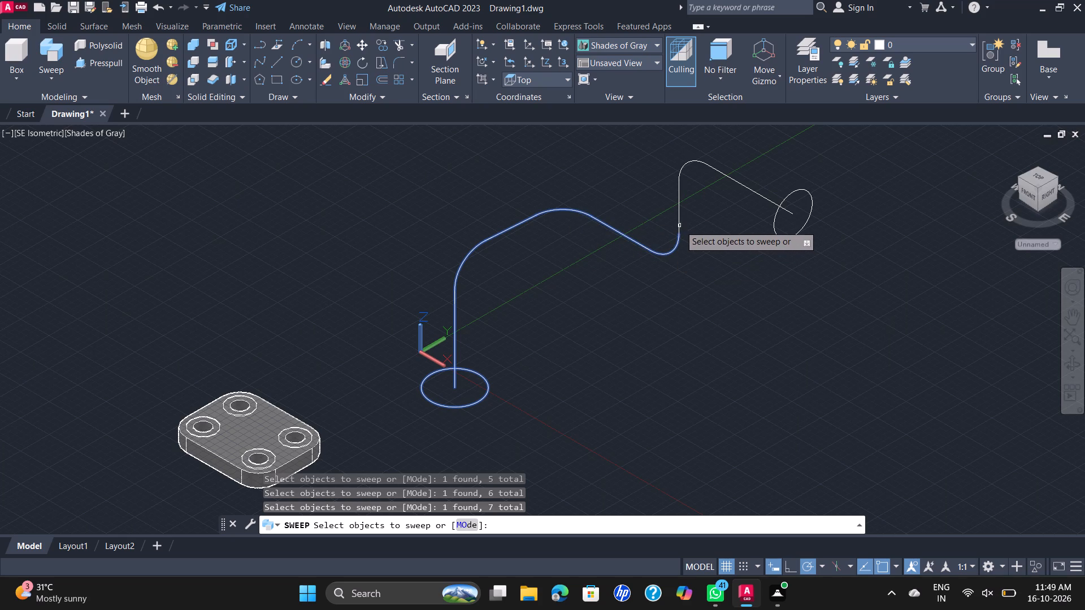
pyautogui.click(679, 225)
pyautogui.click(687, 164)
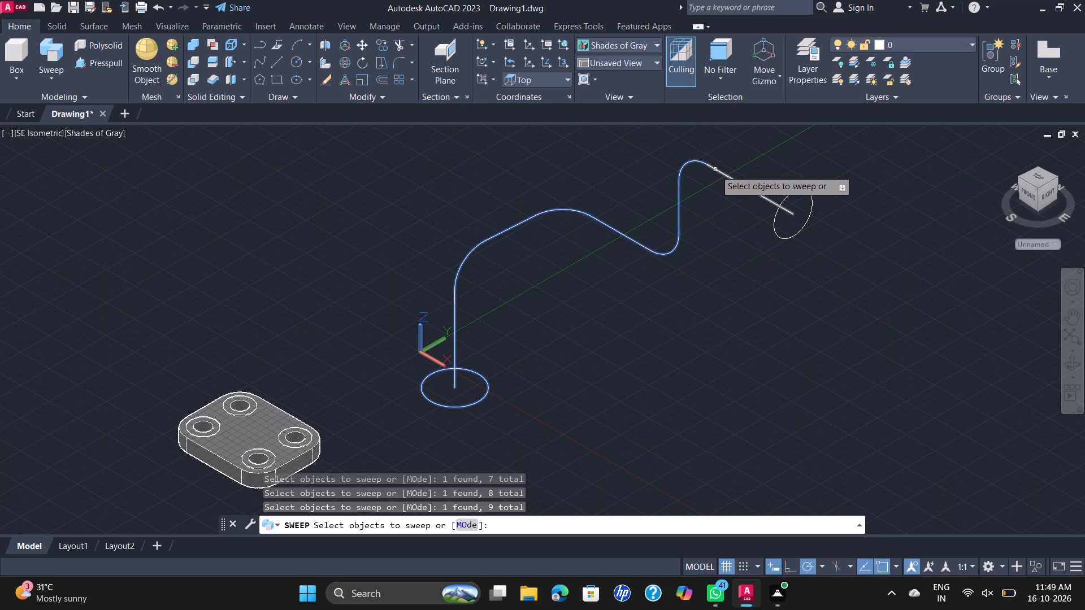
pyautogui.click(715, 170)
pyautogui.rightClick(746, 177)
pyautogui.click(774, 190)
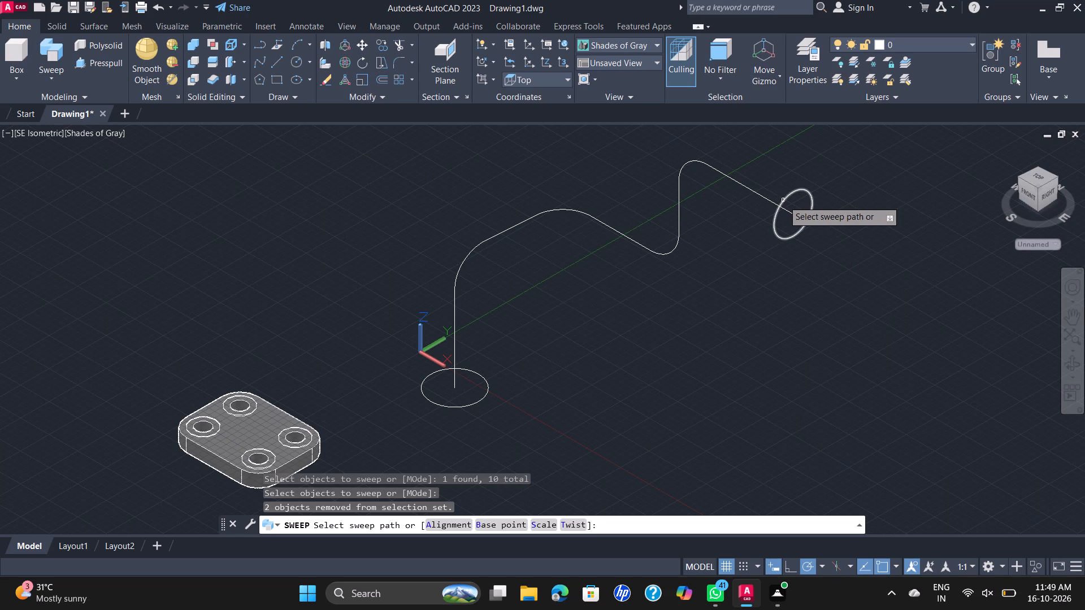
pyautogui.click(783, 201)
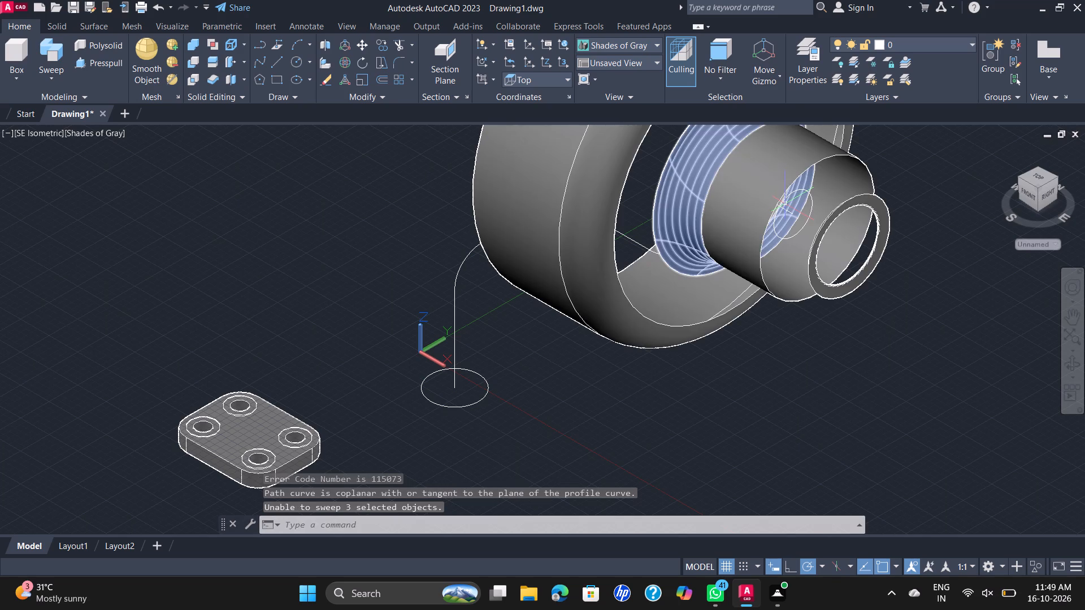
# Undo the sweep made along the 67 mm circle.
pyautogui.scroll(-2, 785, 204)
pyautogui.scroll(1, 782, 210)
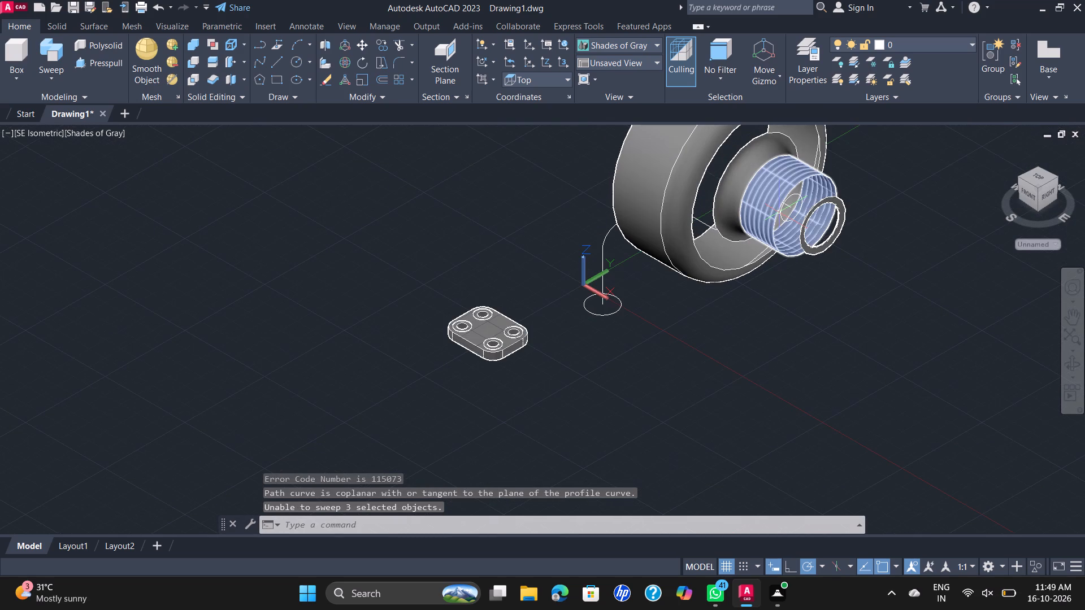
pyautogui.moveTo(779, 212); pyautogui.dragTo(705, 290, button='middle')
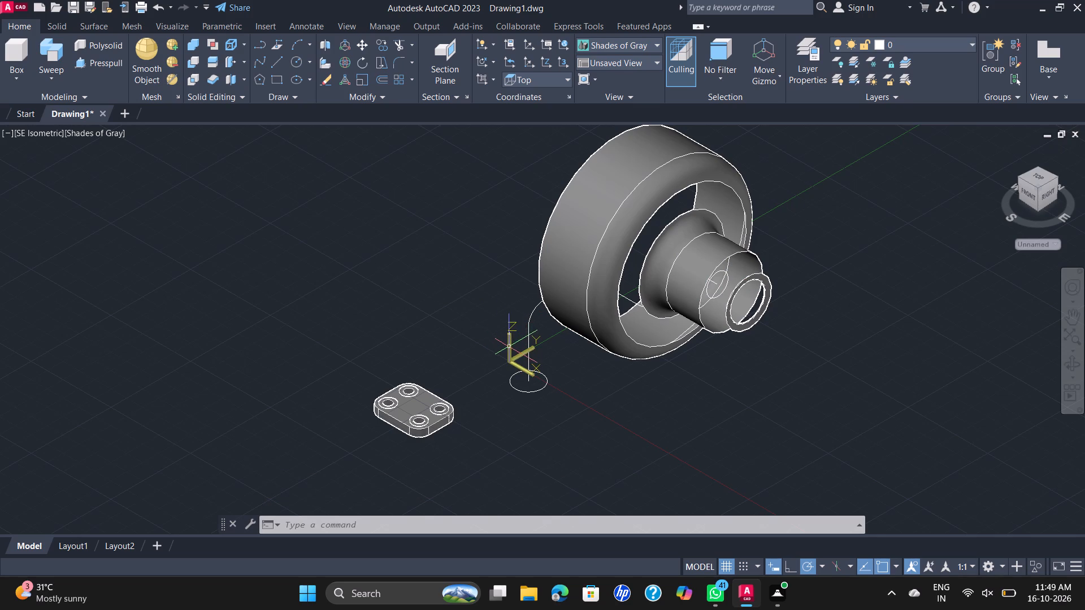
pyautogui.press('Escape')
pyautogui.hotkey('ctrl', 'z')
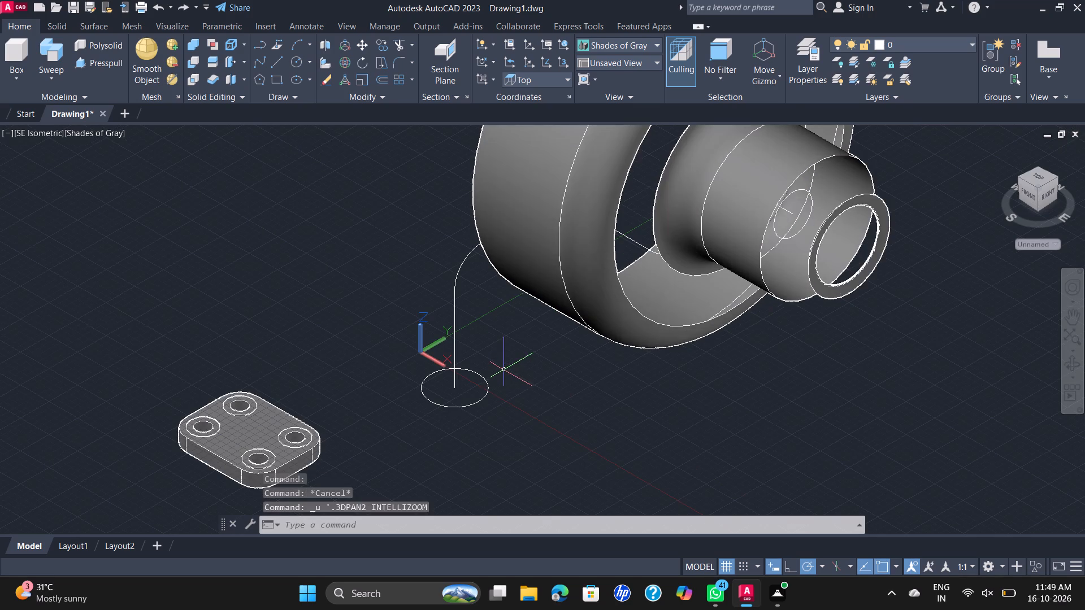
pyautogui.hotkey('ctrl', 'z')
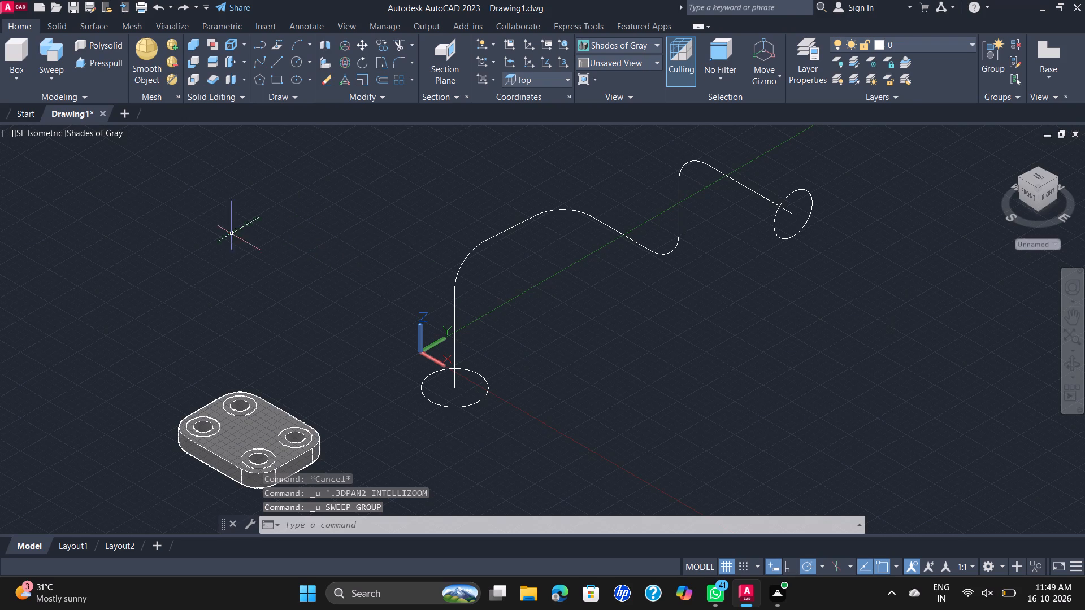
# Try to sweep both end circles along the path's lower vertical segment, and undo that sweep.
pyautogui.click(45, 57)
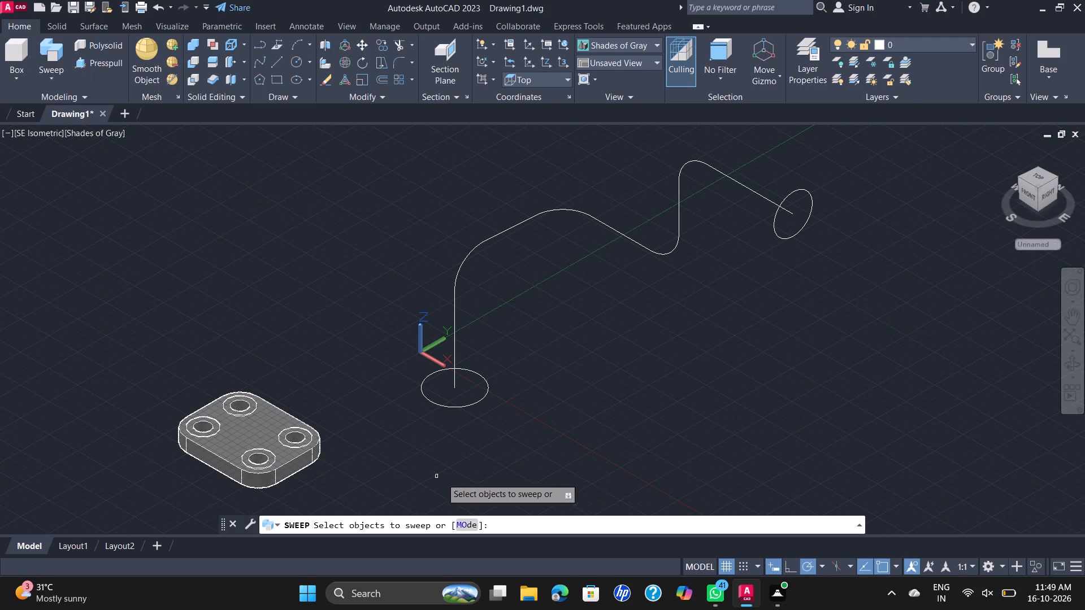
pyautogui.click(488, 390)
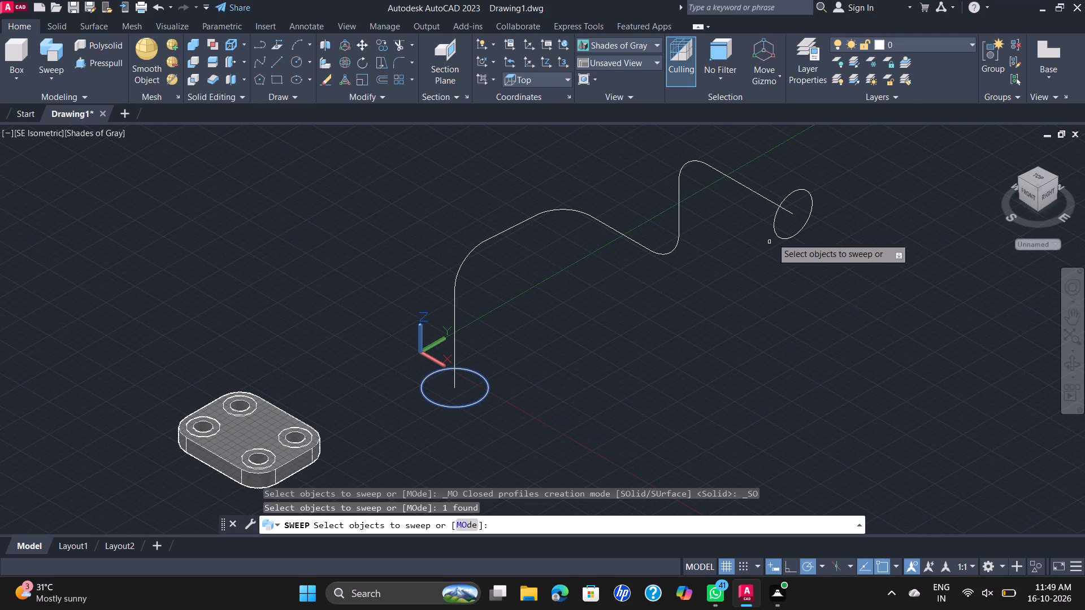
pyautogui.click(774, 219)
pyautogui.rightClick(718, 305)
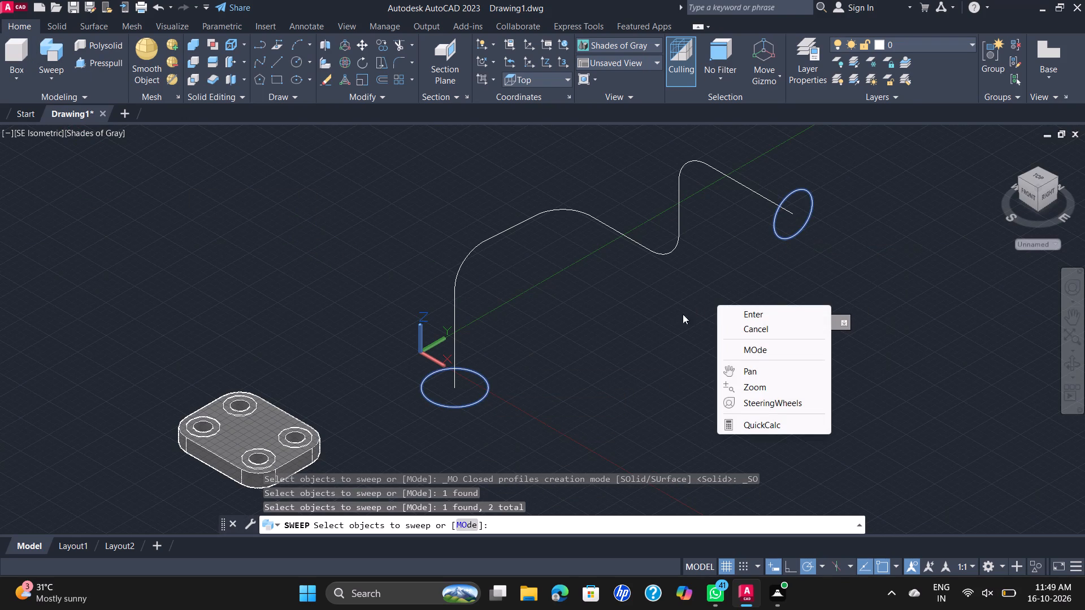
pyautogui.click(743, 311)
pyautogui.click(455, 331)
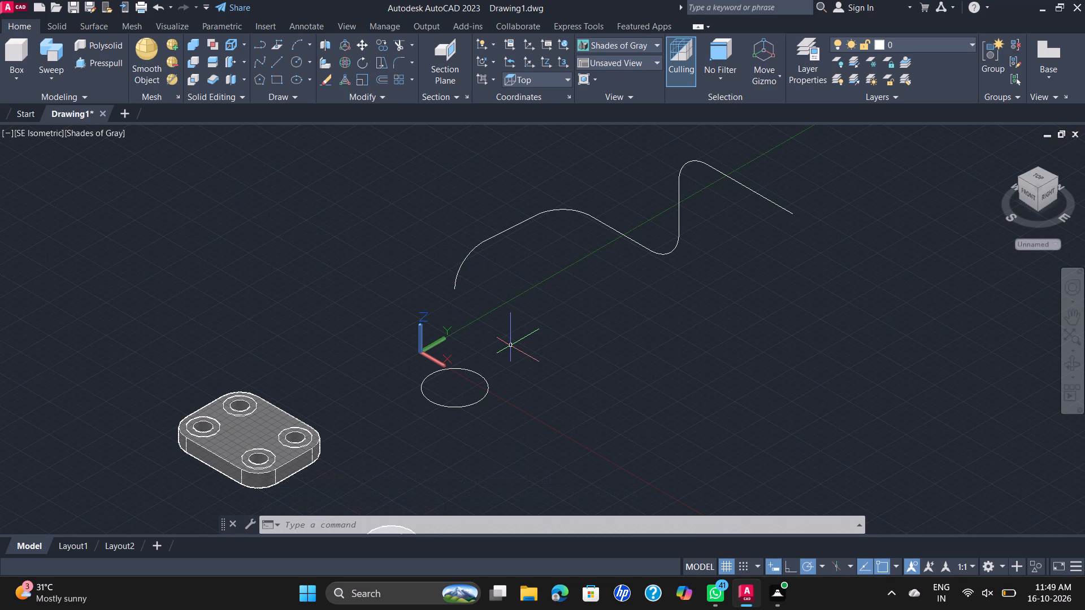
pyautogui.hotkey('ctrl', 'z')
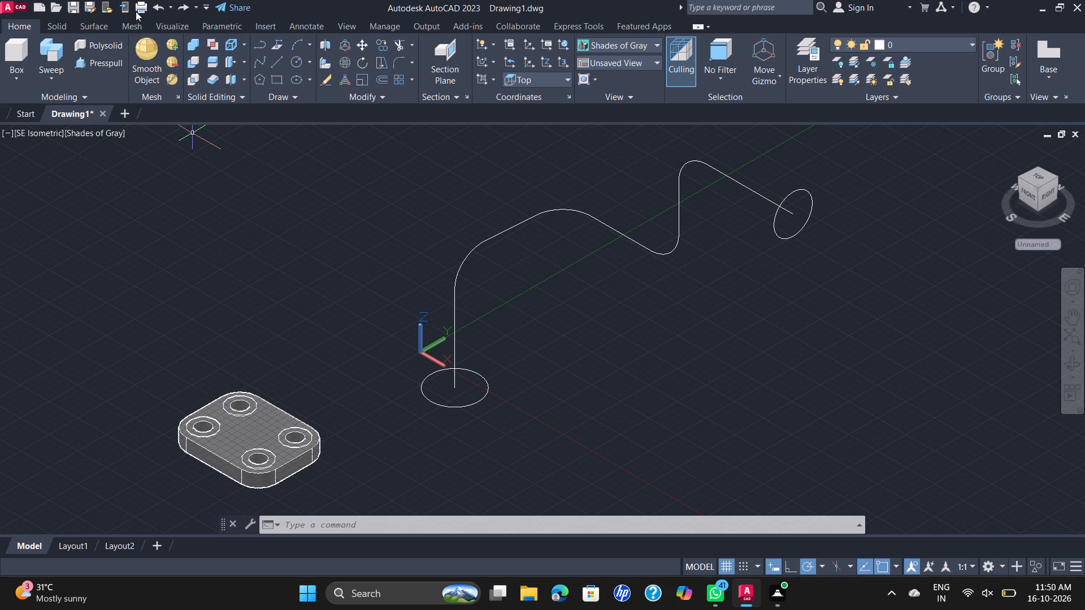
# Sweep the 67 mm circle as a solid along the straight path segment that ends at its centre.
pyautogui.click(58, 79)
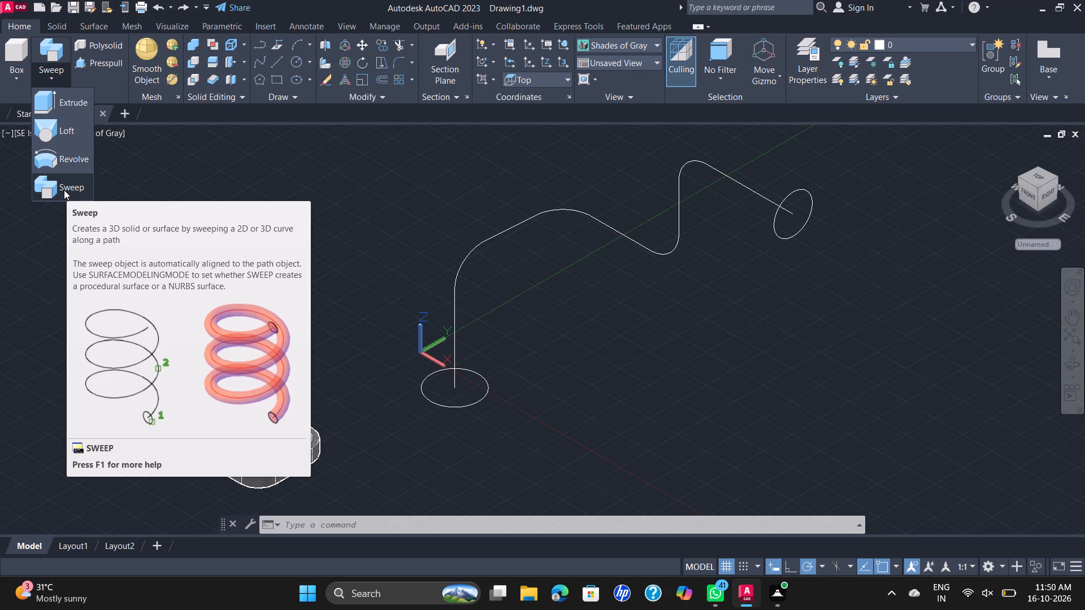
pyautogui.click(64, 190)
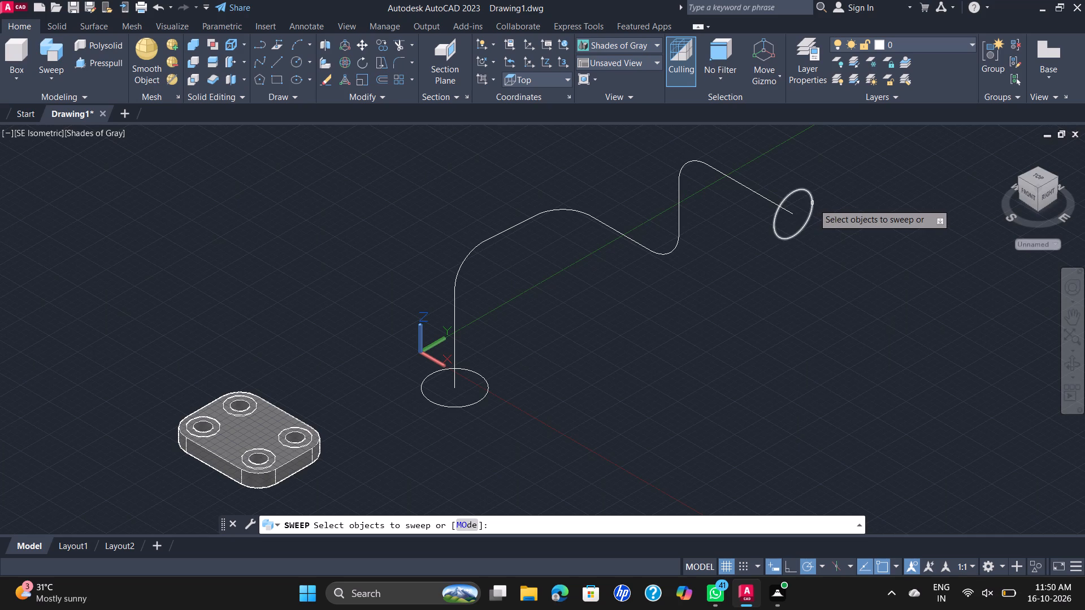
pyautogui.click(813, 203)
pyautogui.rightClick(810, 176)
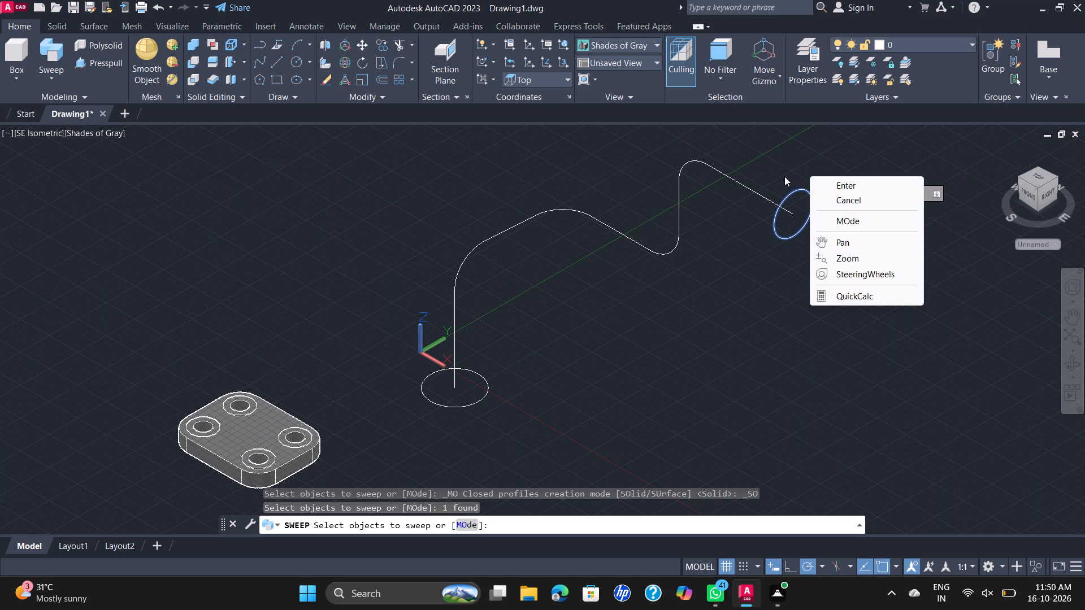
pyautogui.click(816, 185)
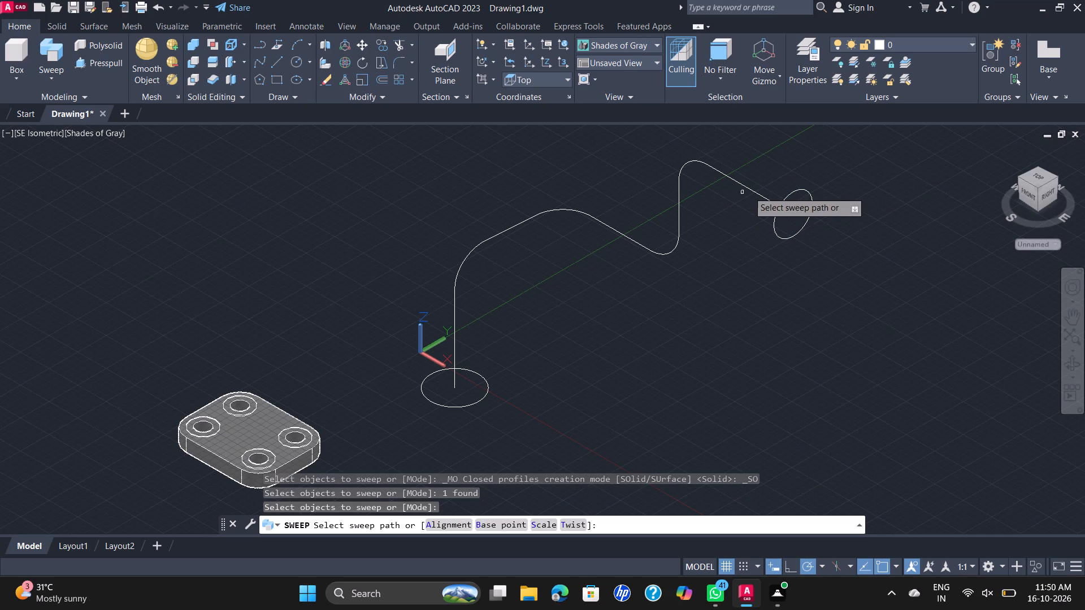
pyautogui.click(750, 190)
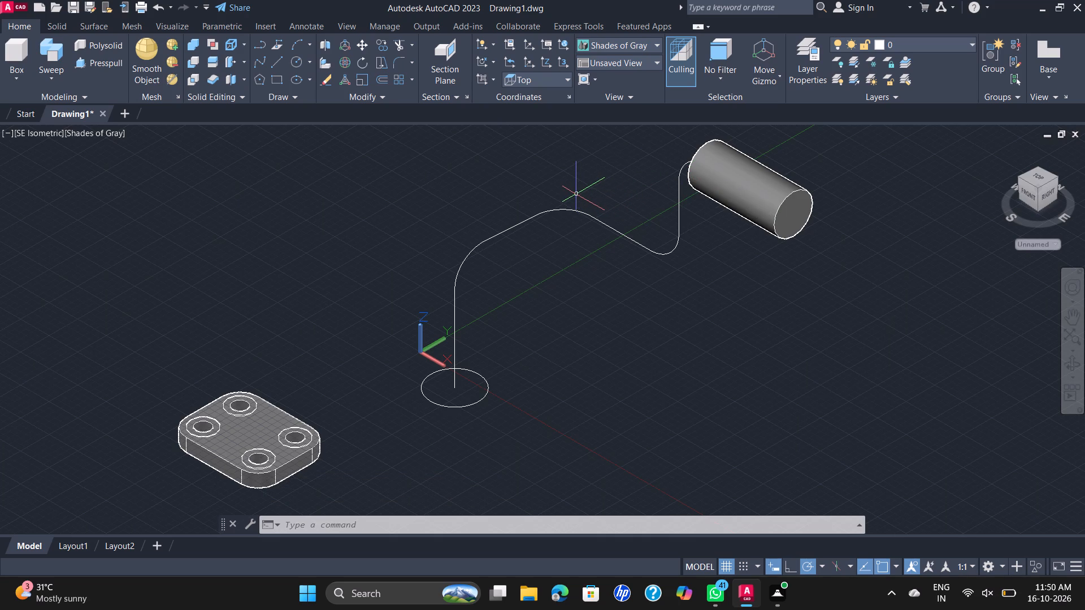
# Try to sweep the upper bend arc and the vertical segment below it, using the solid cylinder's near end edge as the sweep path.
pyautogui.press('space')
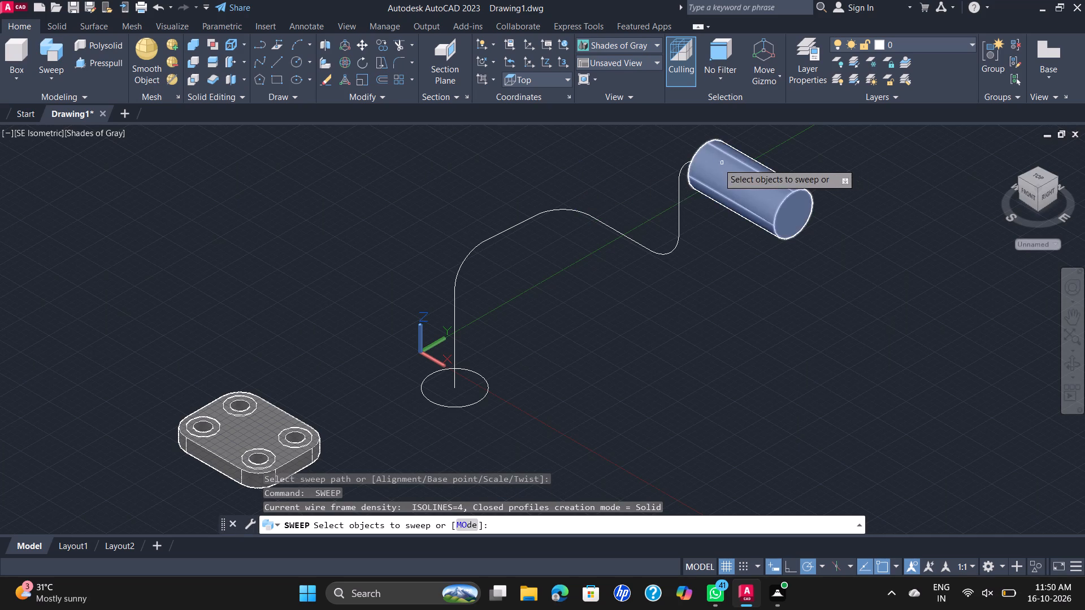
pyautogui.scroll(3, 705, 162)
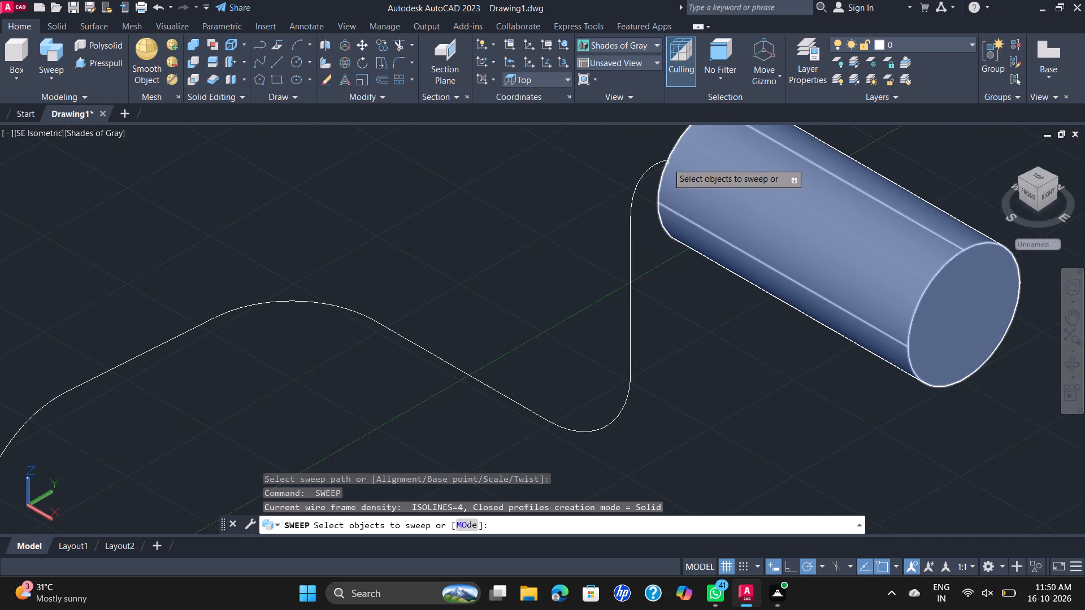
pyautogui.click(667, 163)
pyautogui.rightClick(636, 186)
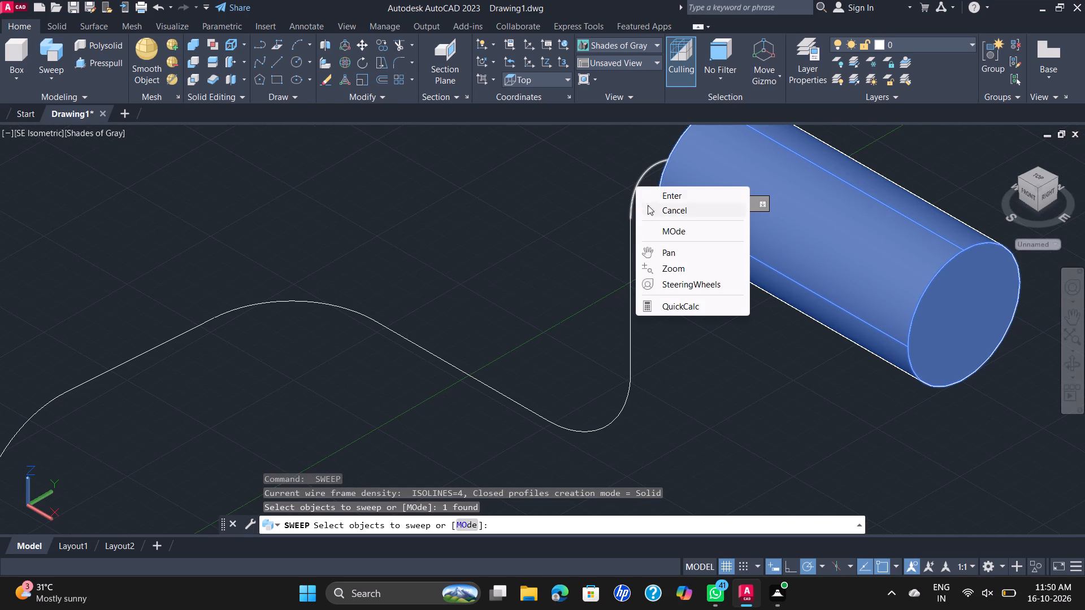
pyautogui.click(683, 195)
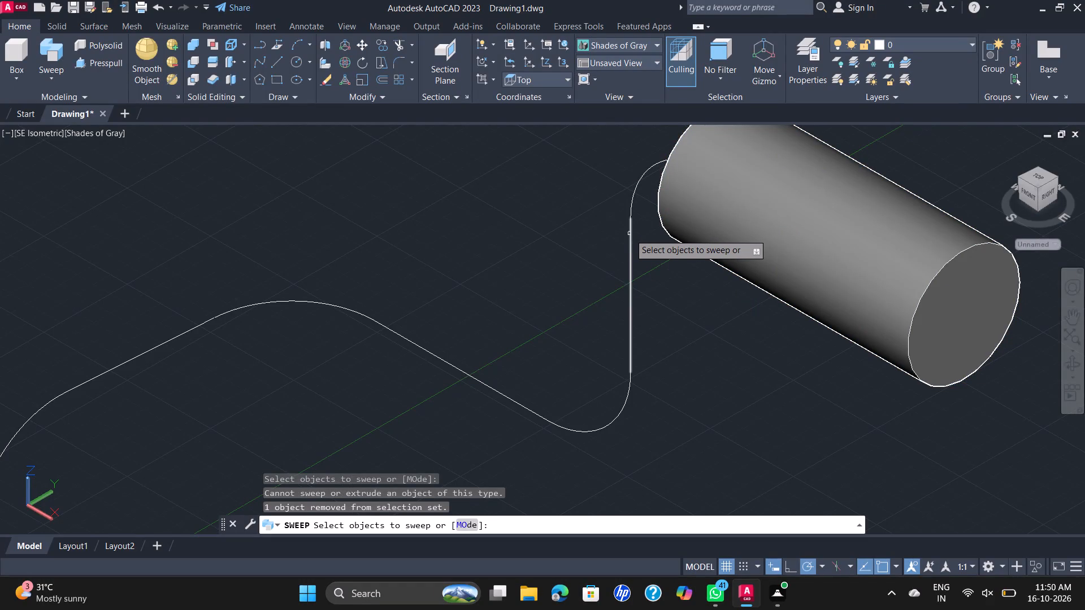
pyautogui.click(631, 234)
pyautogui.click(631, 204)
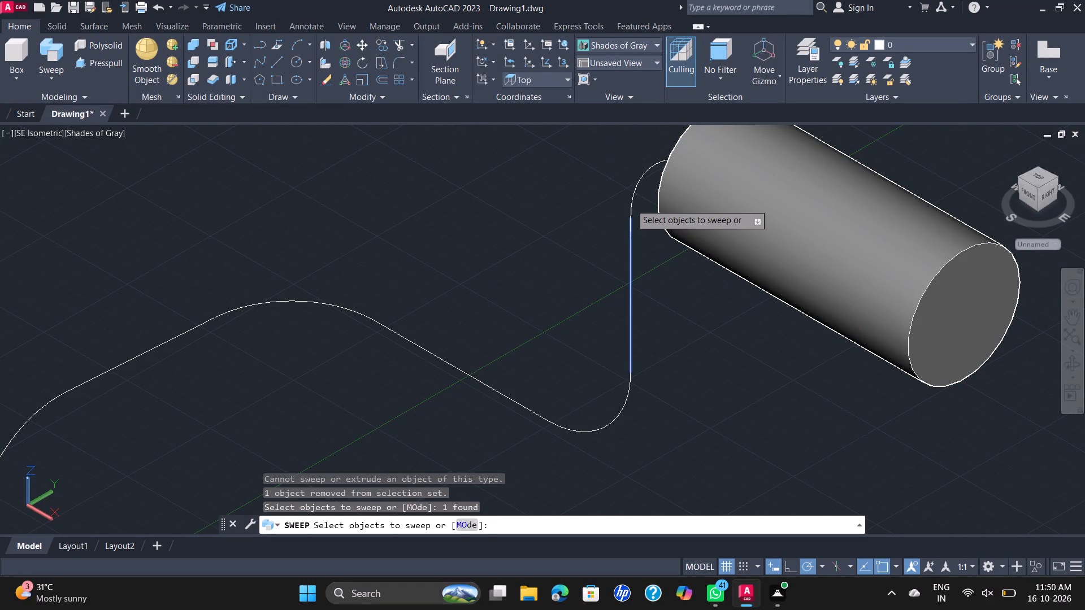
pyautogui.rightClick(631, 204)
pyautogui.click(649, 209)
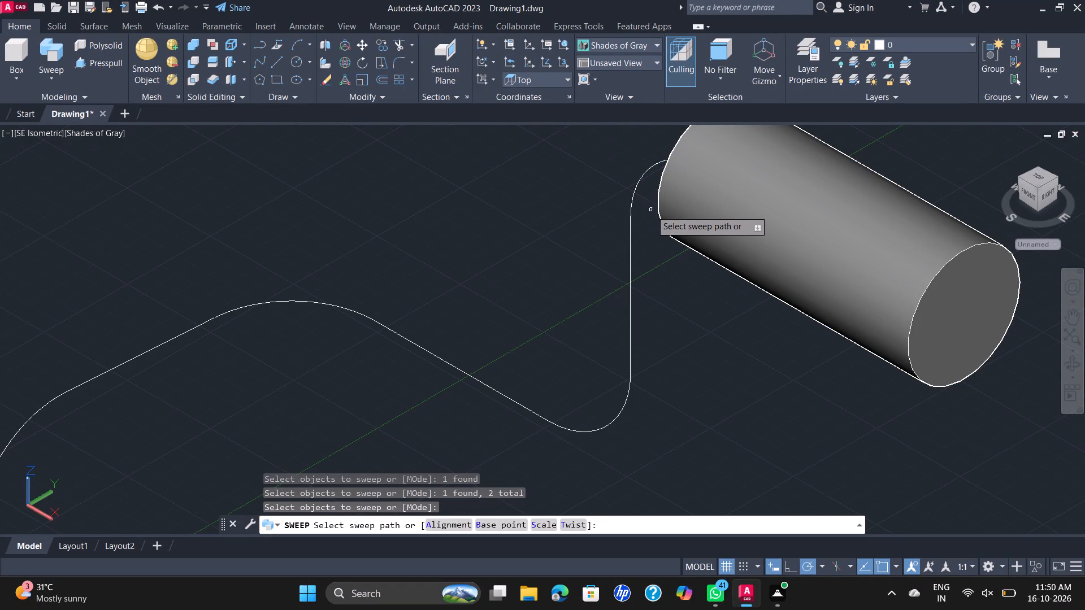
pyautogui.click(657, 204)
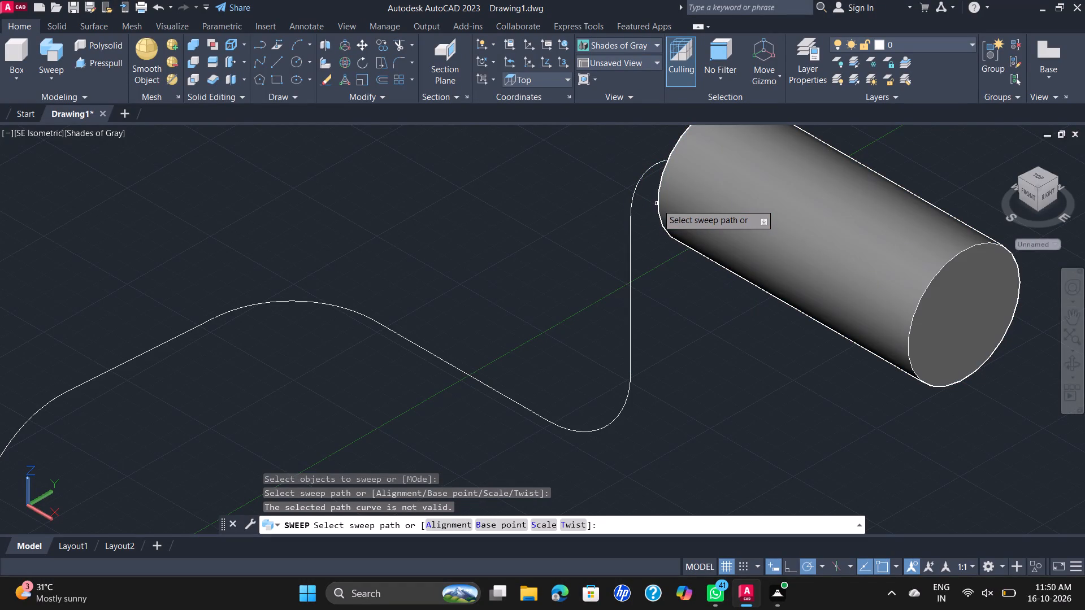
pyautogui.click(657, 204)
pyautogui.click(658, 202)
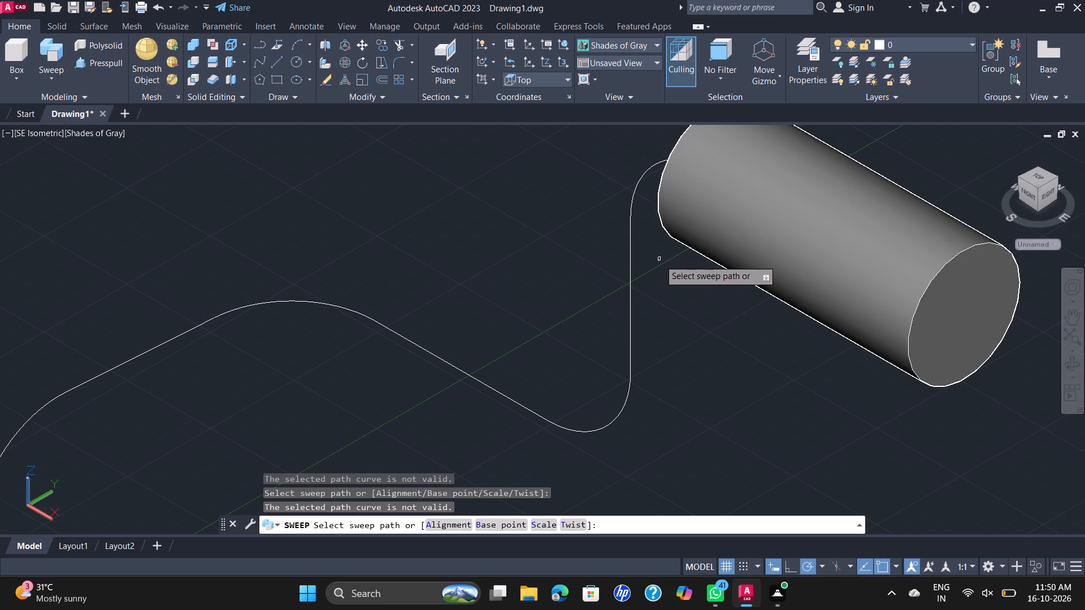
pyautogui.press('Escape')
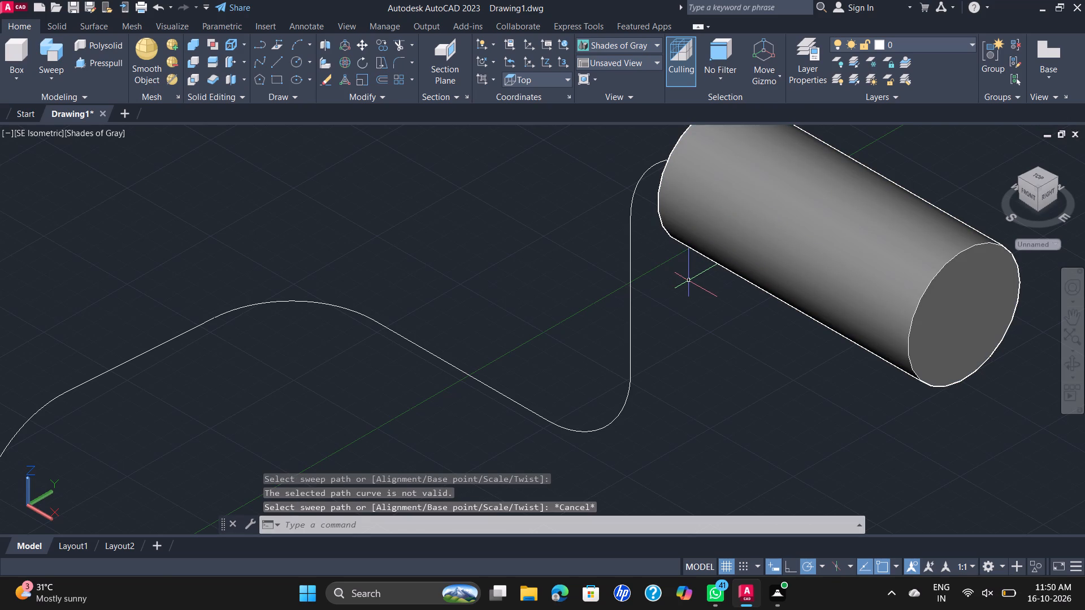
# Try a new solid-mode Sweep with the cylinder's end, and set the upper bend arc and adjoining vertical segment as the objects to sweep.
pyautogui.keyDown('shift'); pyautogui.moveTo(693, 281); pyautogui.dragTo(809, 241, button='middle'); pyautogui.keyUp('shift')
pyautogui.keyDown('shift'); pyautogui.scroll(-1, 696, 282); pyautogui.keyUp('shift')
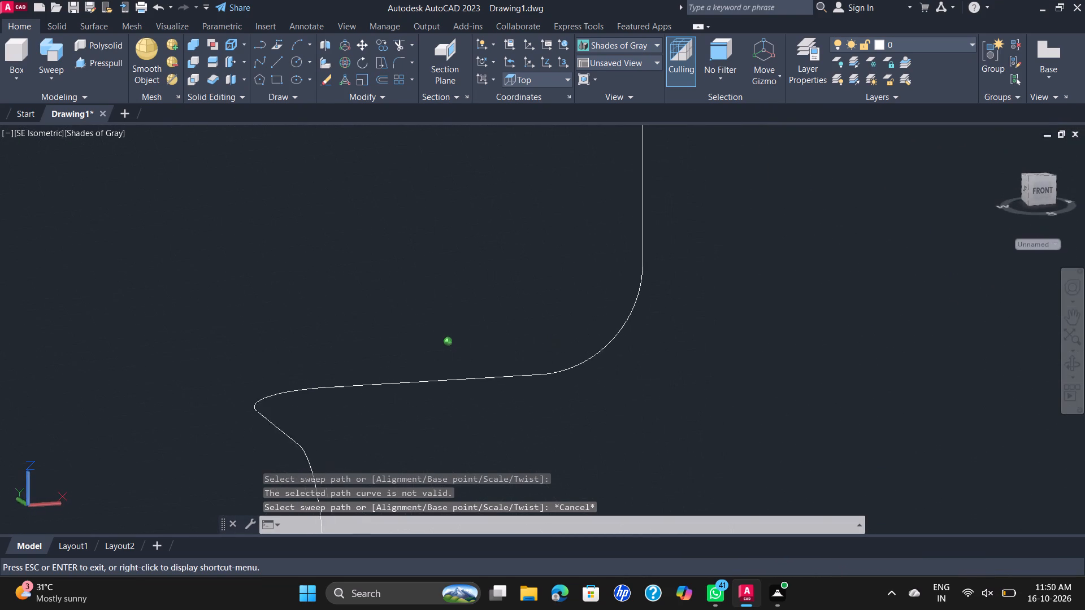
pyautogui.keyDown('shift'); pyautogui.moveTo(809, 241); pyautogui.dragTo(807, 243, button='middle'); pyautogui.keyUp('shift')
pyautogui.scroll(-3, 798, 232)
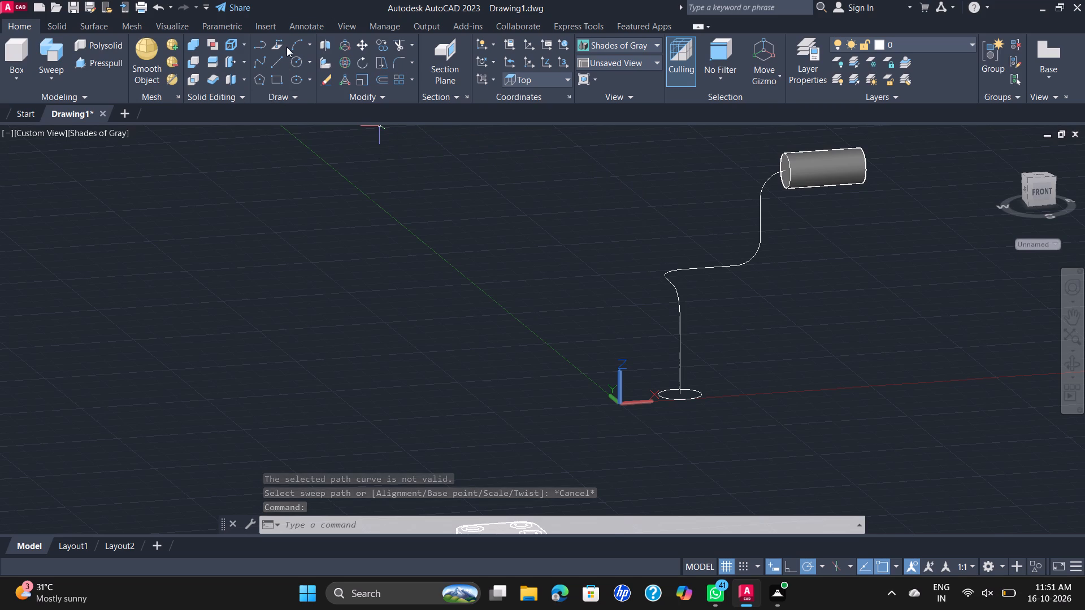
pyautogui.click(58, 48)
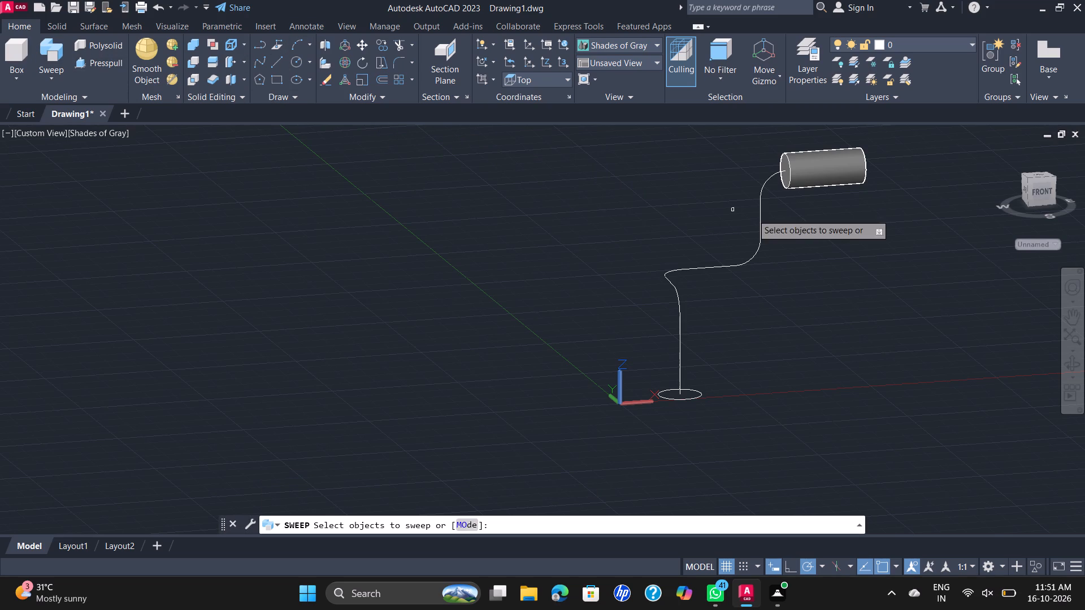
pyautogui.scroll(3, 784, 167)
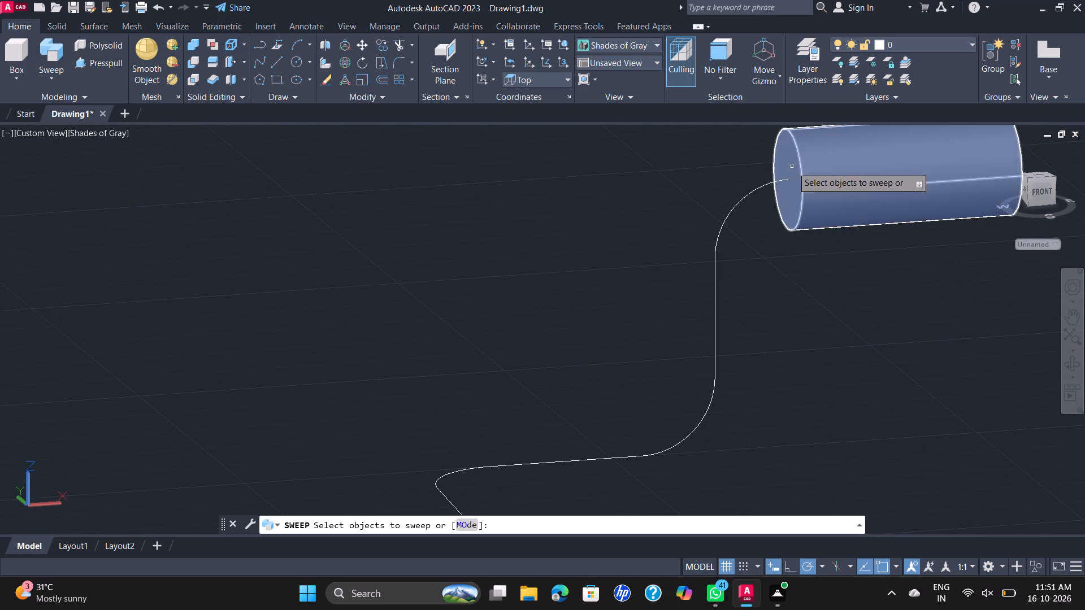
pyautogui.click(794, 167)
pyautogui.rightClick(744, 237)
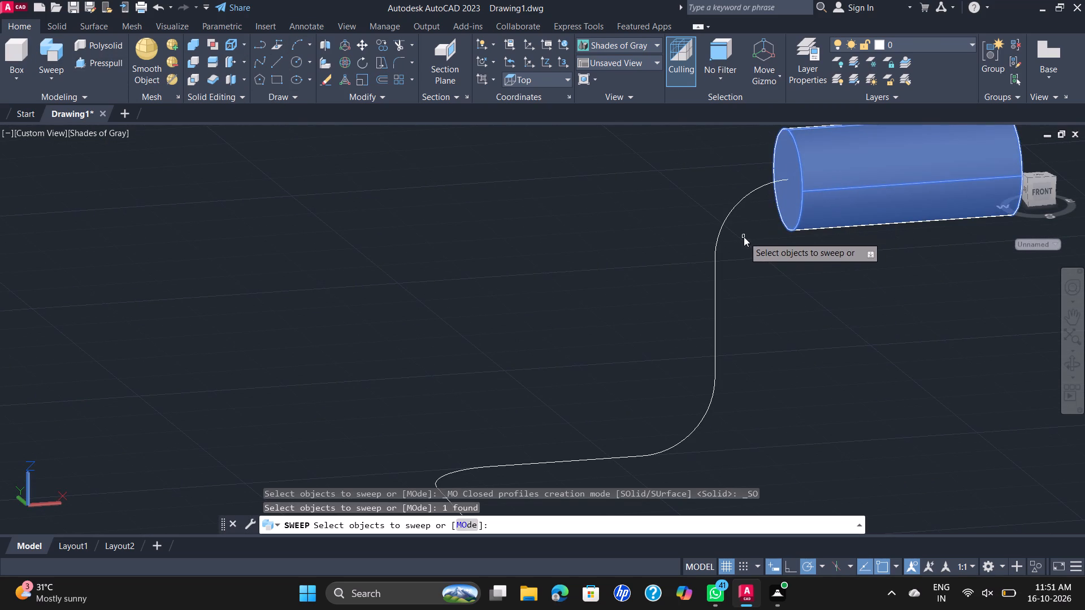
pyautogui.click(753, 246)
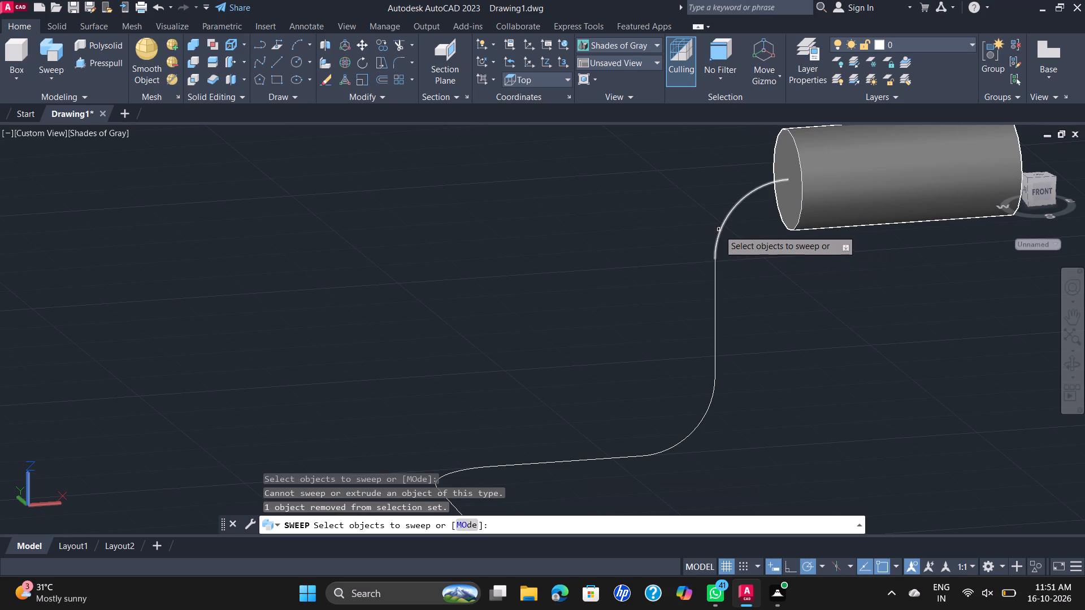
pyautogui.click(719, 230)
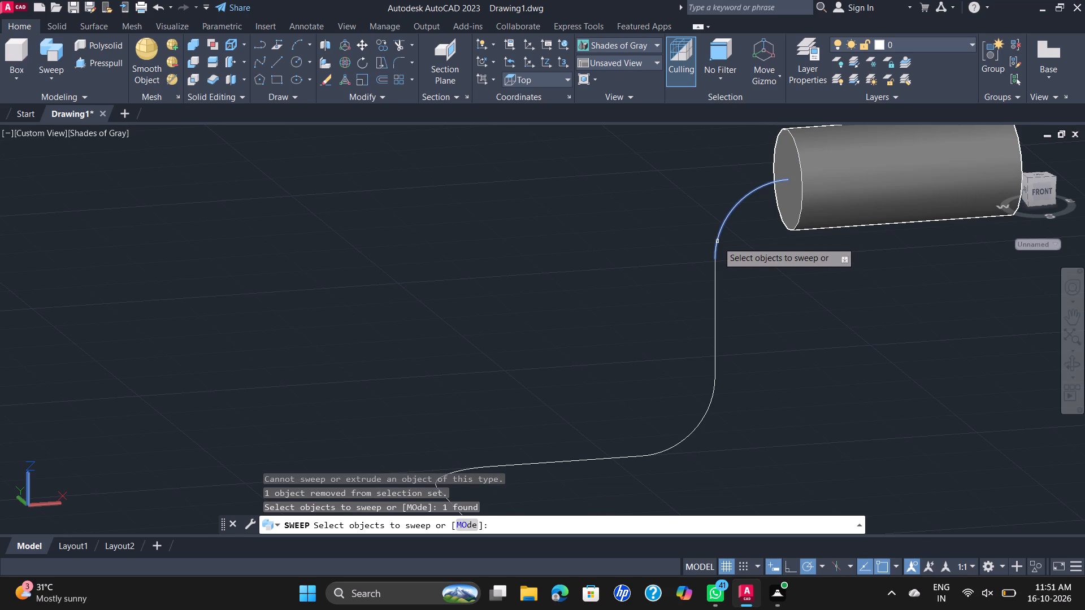
pyautogui.click(713, 276)
pyautogui.rightClick(715, 277)
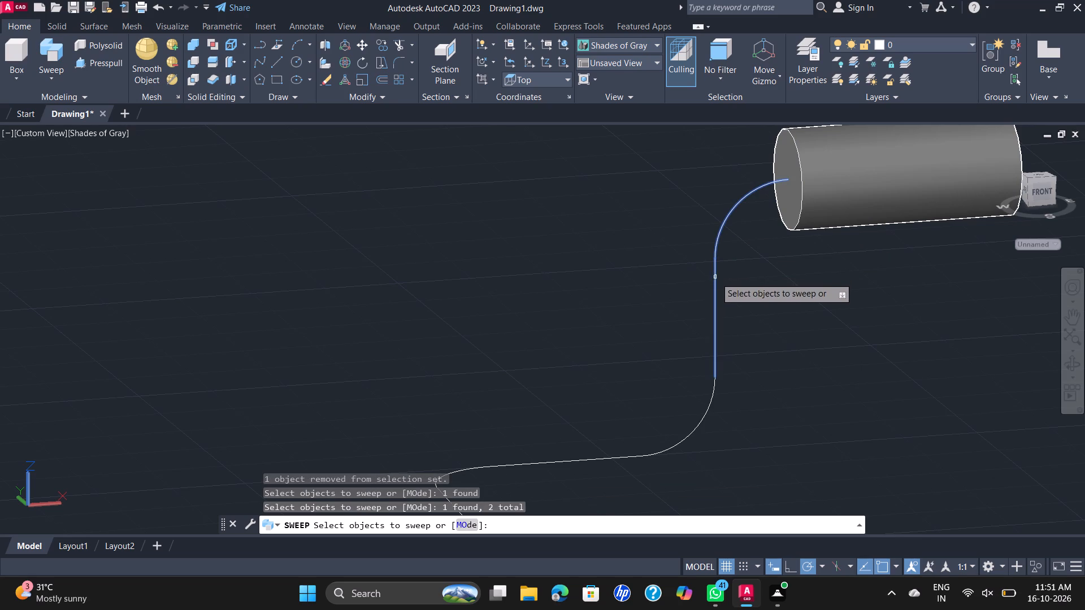
pyautogui.click(739, 285)
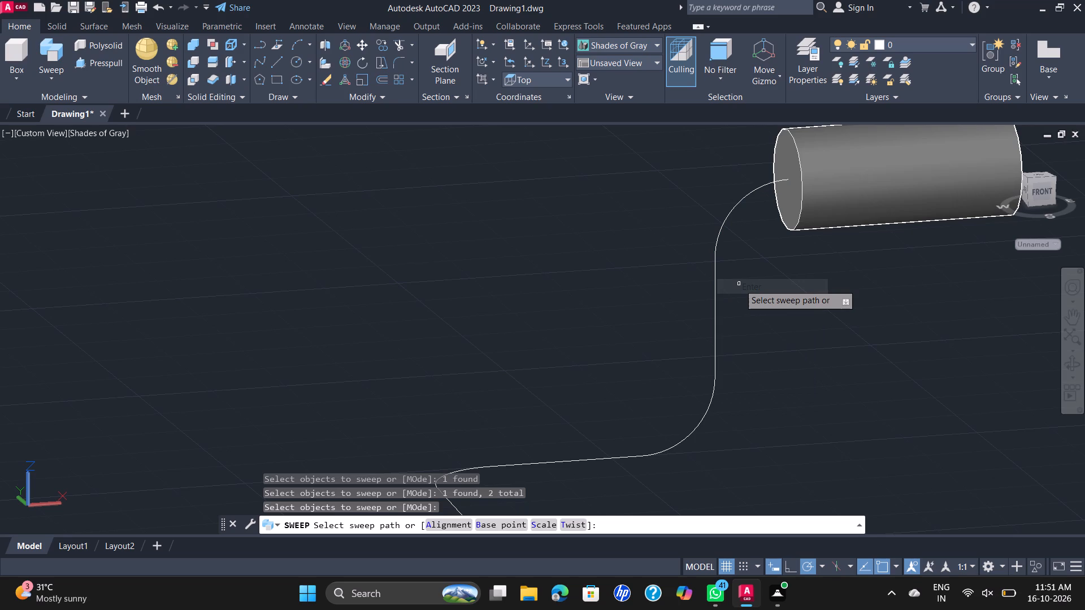
pyautogui.scroll(-2, 739, 284)
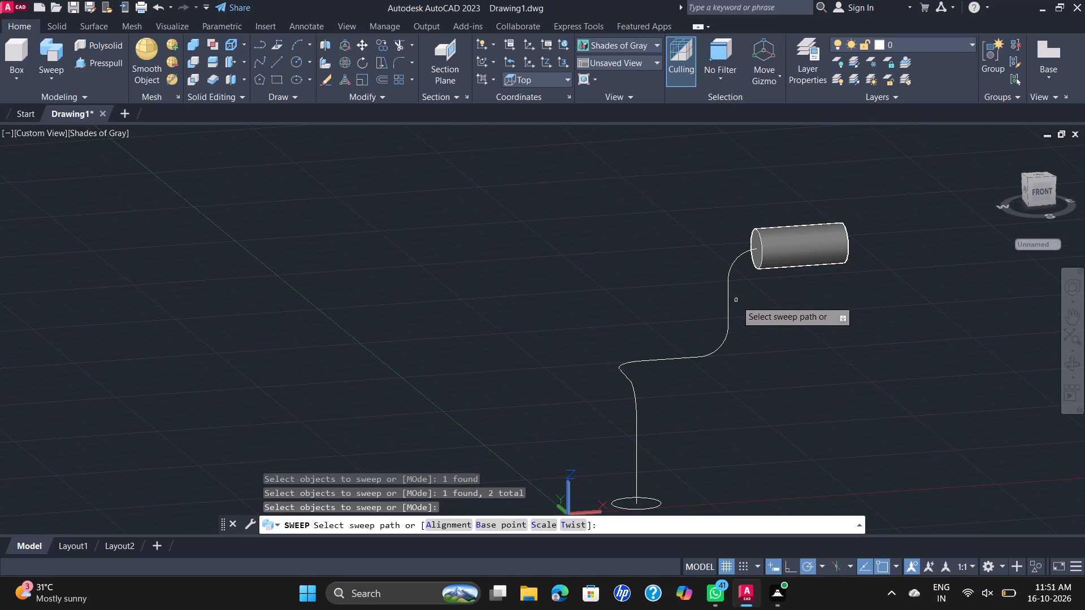
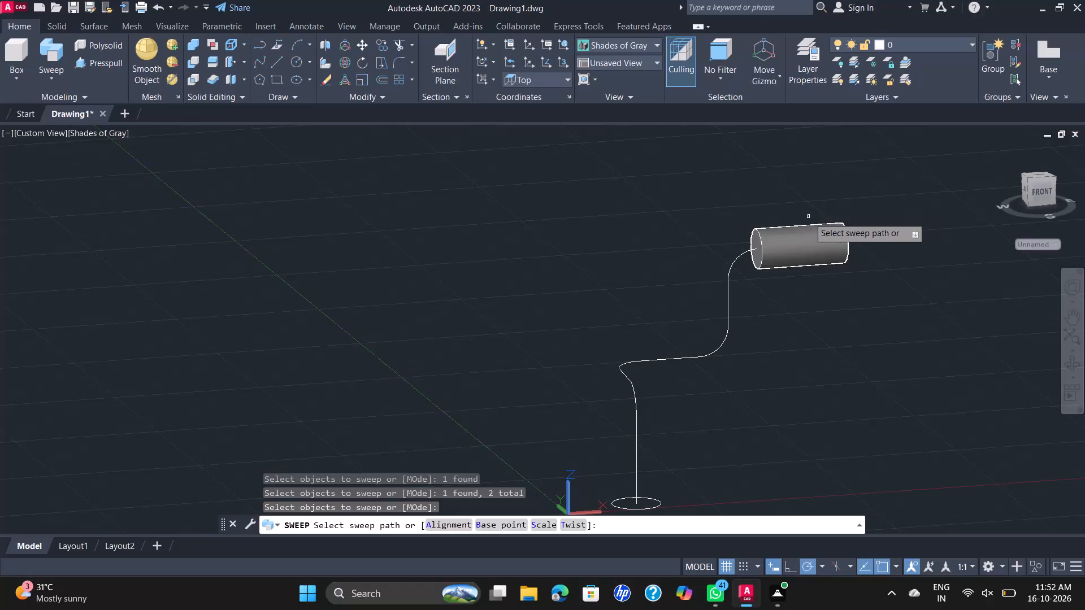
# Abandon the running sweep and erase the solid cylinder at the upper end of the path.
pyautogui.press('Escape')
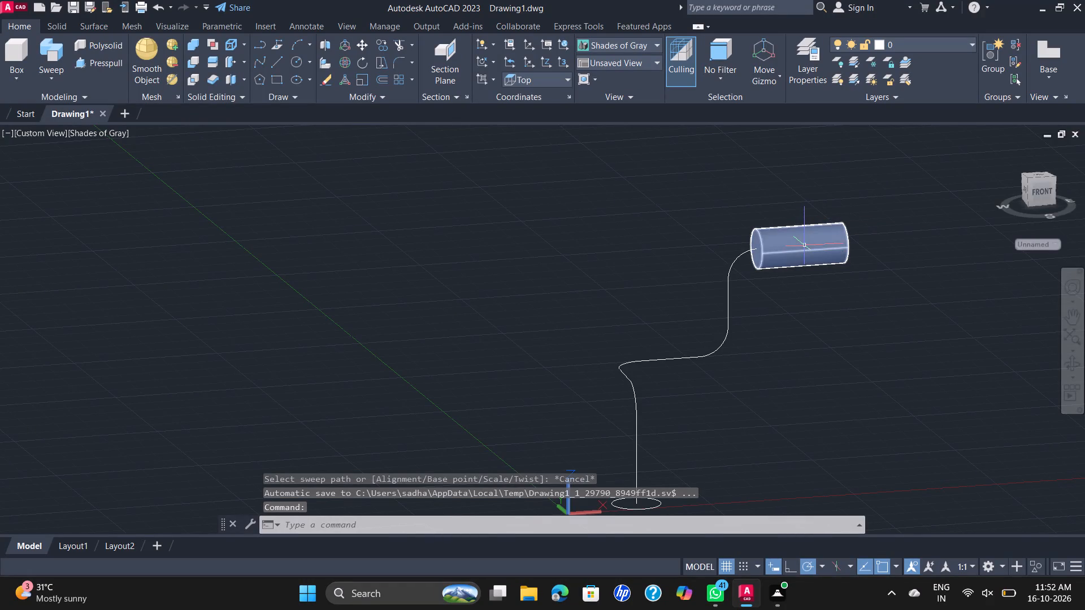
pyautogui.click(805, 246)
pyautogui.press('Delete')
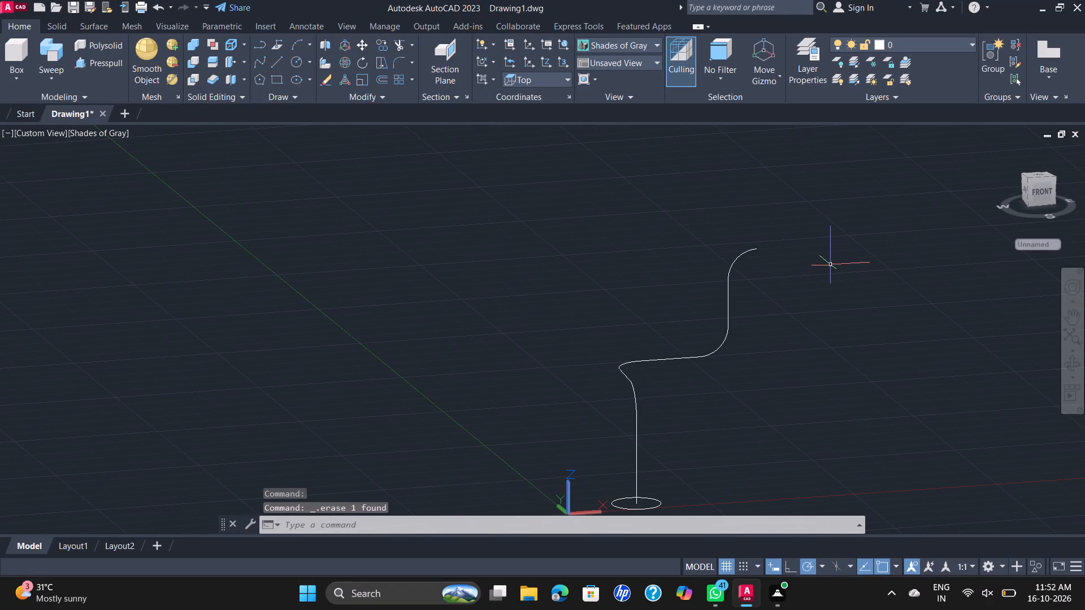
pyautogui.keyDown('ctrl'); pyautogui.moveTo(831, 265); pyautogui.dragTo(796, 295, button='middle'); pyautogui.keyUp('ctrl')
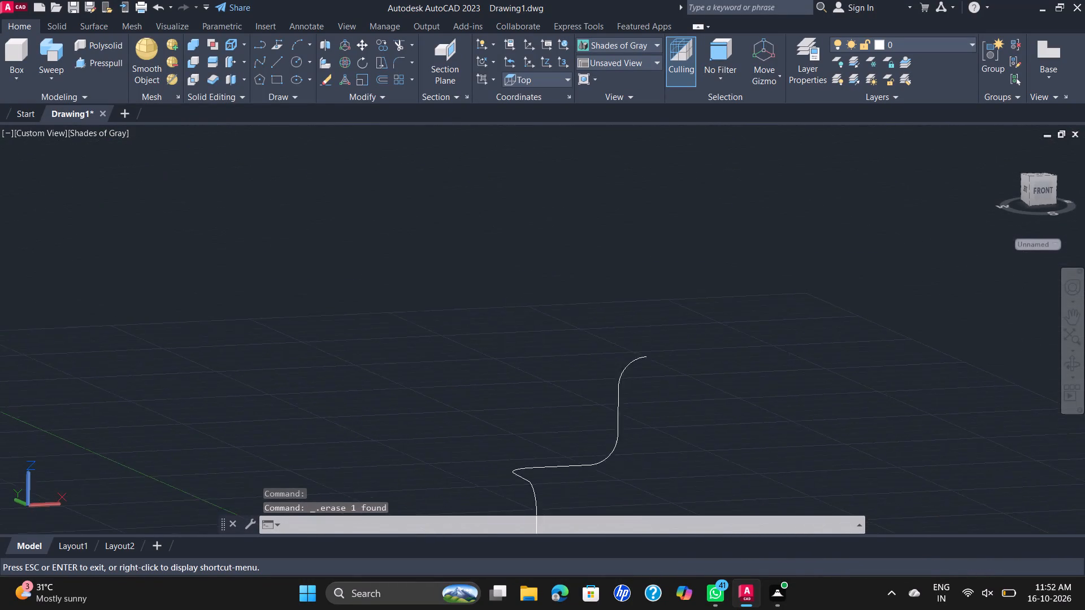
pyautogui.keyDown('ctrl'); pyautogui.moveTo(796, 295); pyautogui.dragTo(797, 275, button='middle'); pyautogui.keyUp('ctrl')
# Undo the cylinder's erasure and the earlier sweeps, back to the complete path with its two end circles.
pyautogui.hotkey('ctrl', 'z')
pyautogui.hotkey('ctrl', 'z')
pyautogui.hotkey('ctrl', 'z')
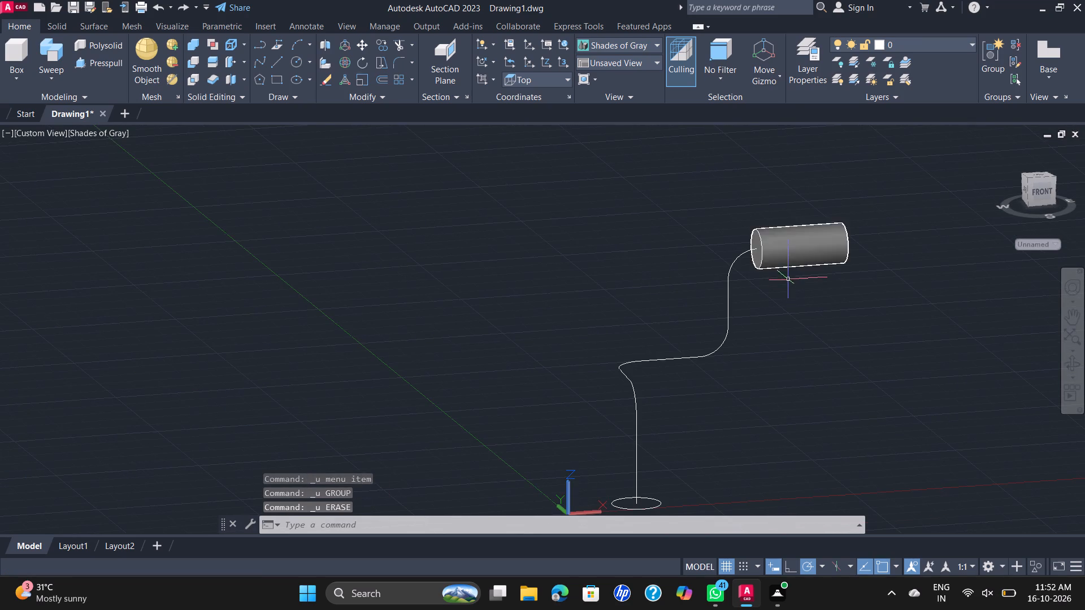
pyautogui.hotkey('ctrl', 'z')
pyautogui.hotkey('ctrl', 'z')
pyautogui.hotkey('ctrl', 'z')
pyautogui.hotkey('ctrl', 'z')
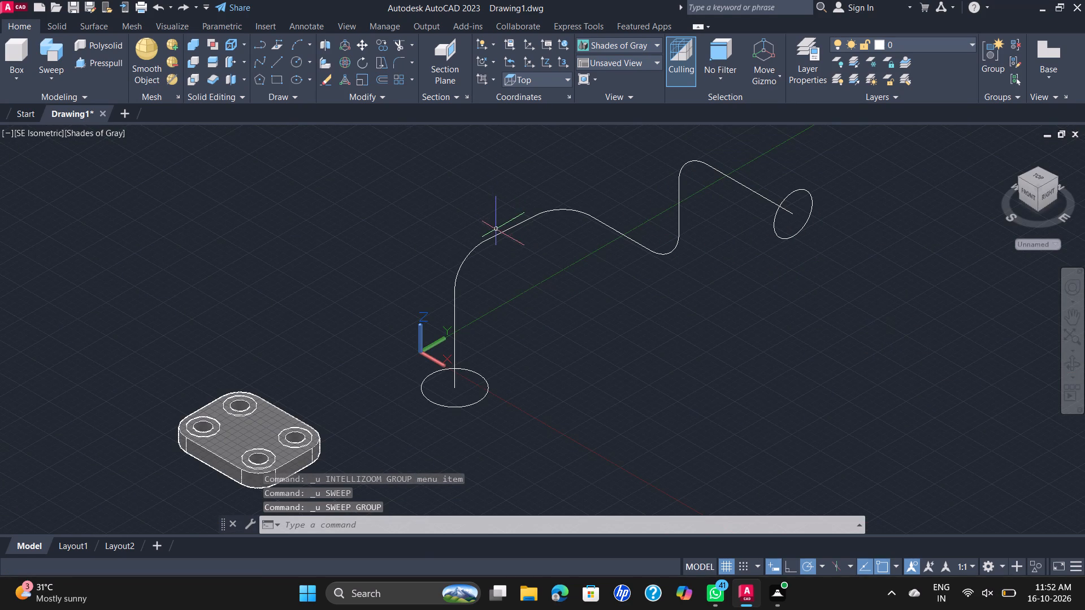
# Join all nine straight and arc segments of the filleted pipe path into a single curve.
pyautogui.click(454, 353)
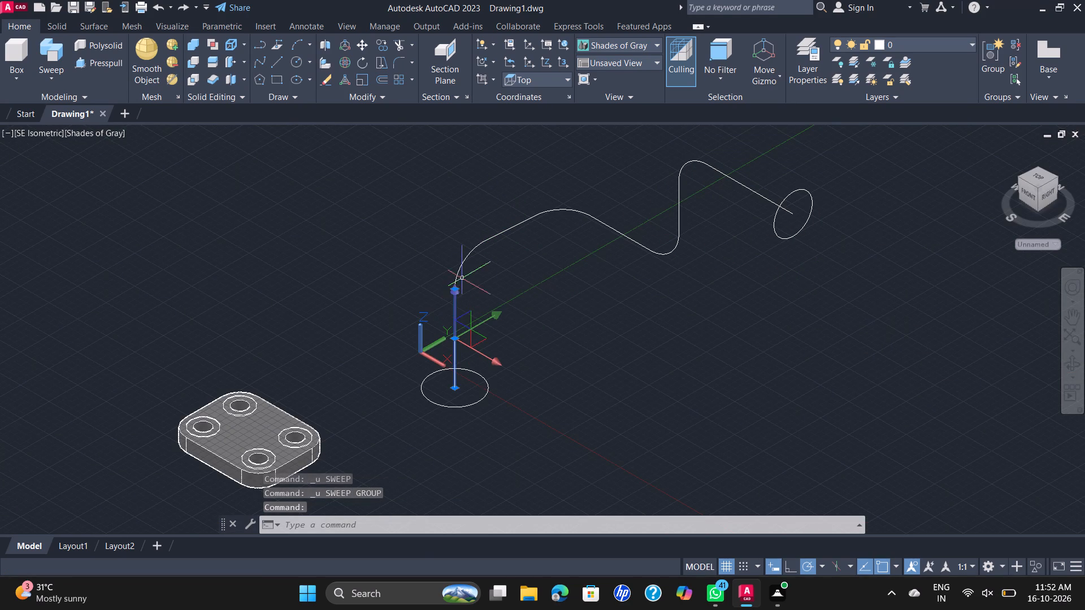
pyautogui.click(459, 271)
pyautogui.click(516, 225)
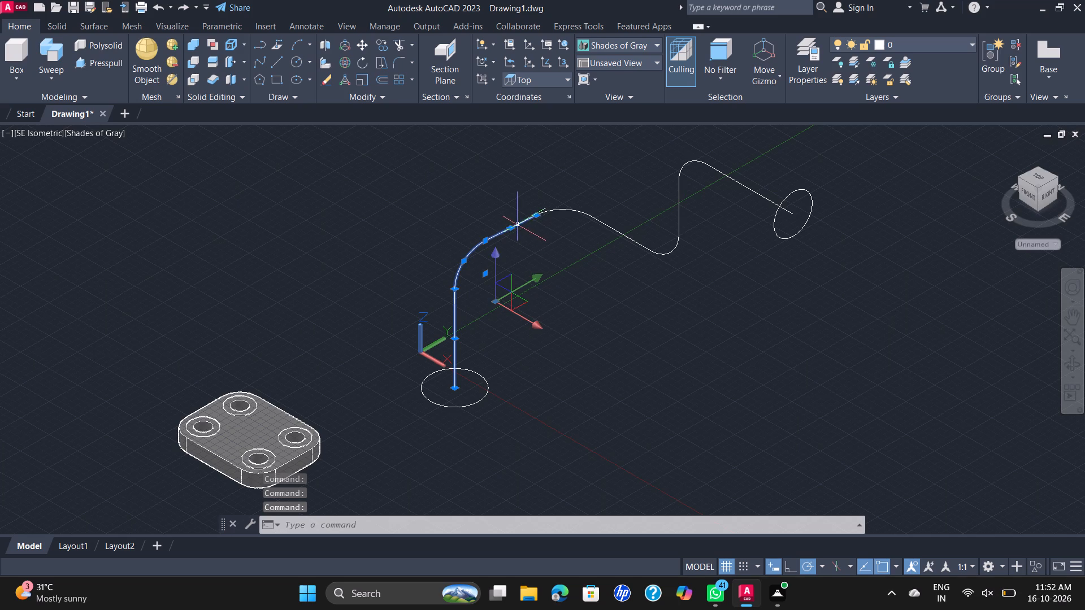
pyautogui.click(574, 208)
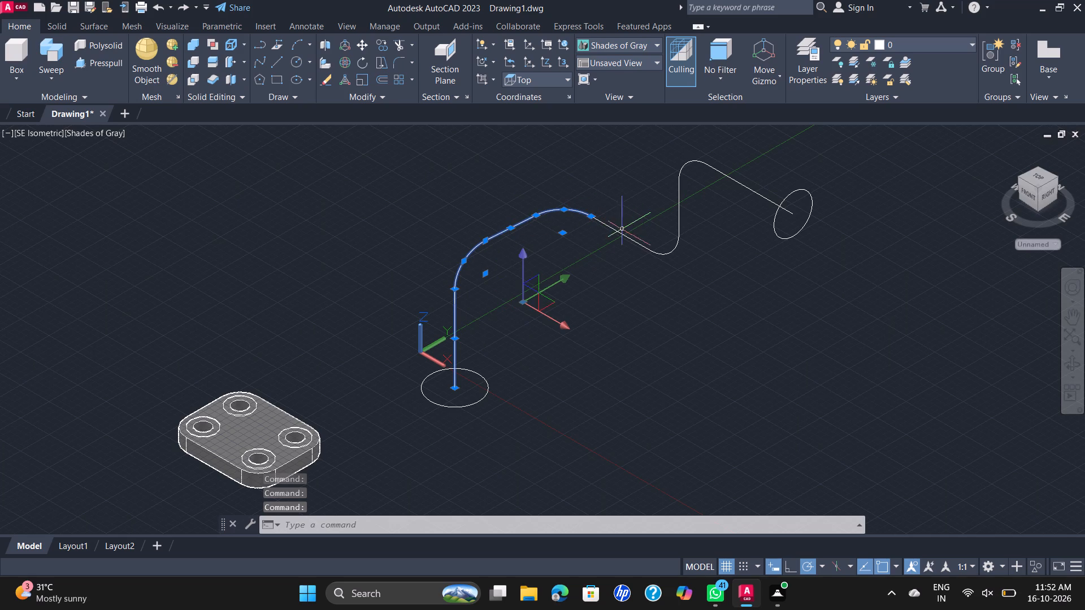
pyautogui.click(629, 237)
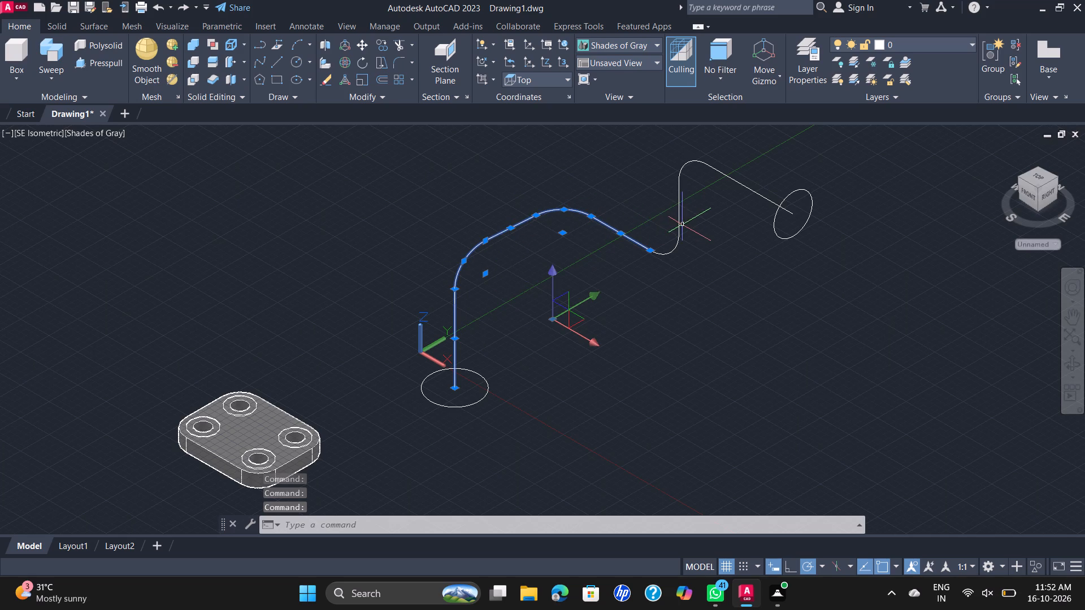
pyautogui.click(680, 224)
pyautogui.click(665, 255)
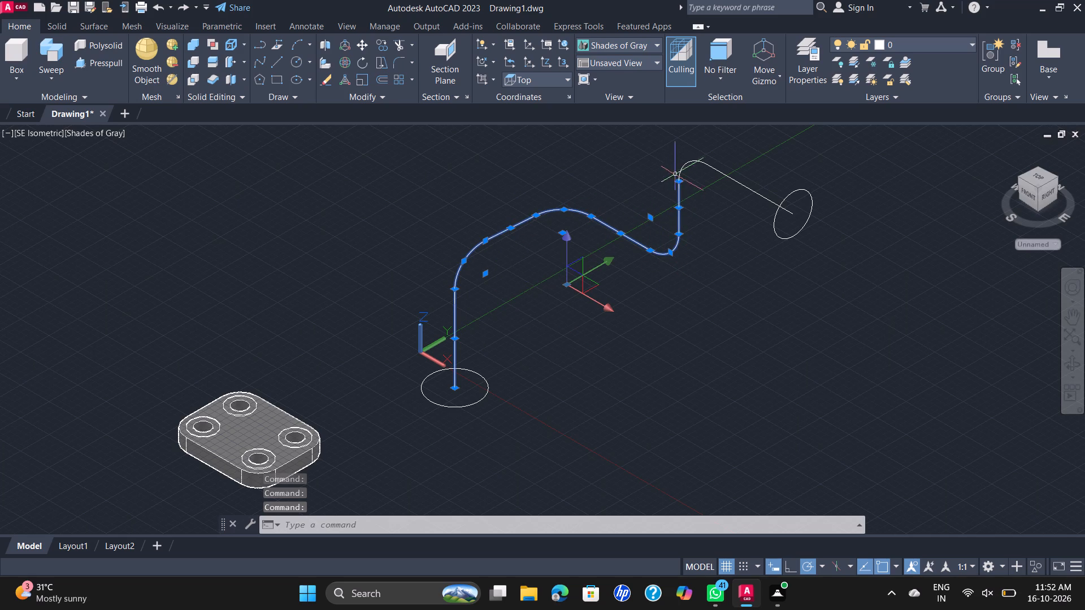
pyautogui.click(681, 169)
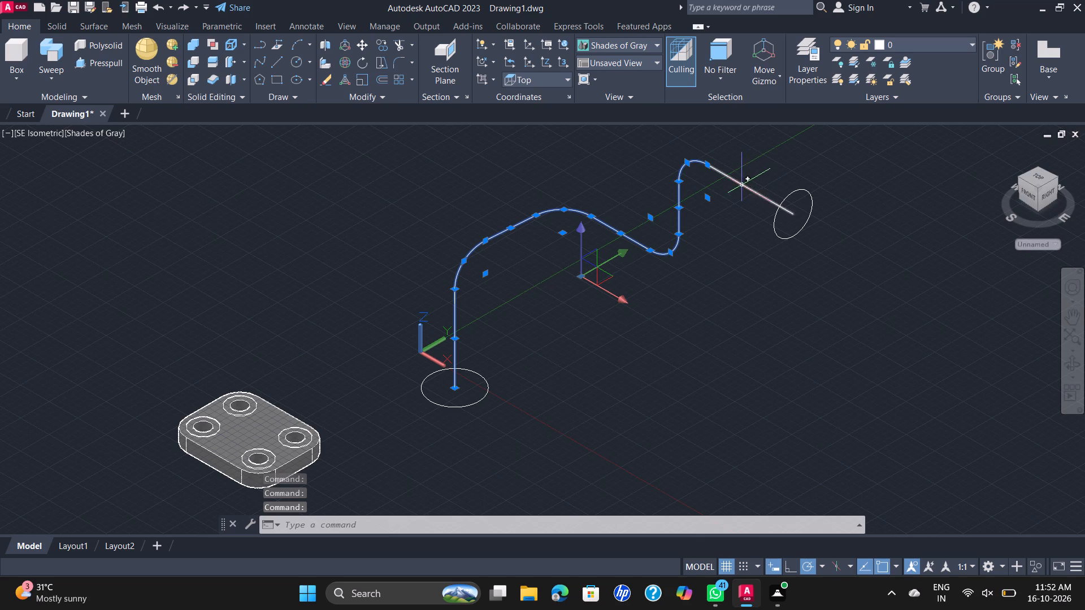
pyautogui.click(742, 185)
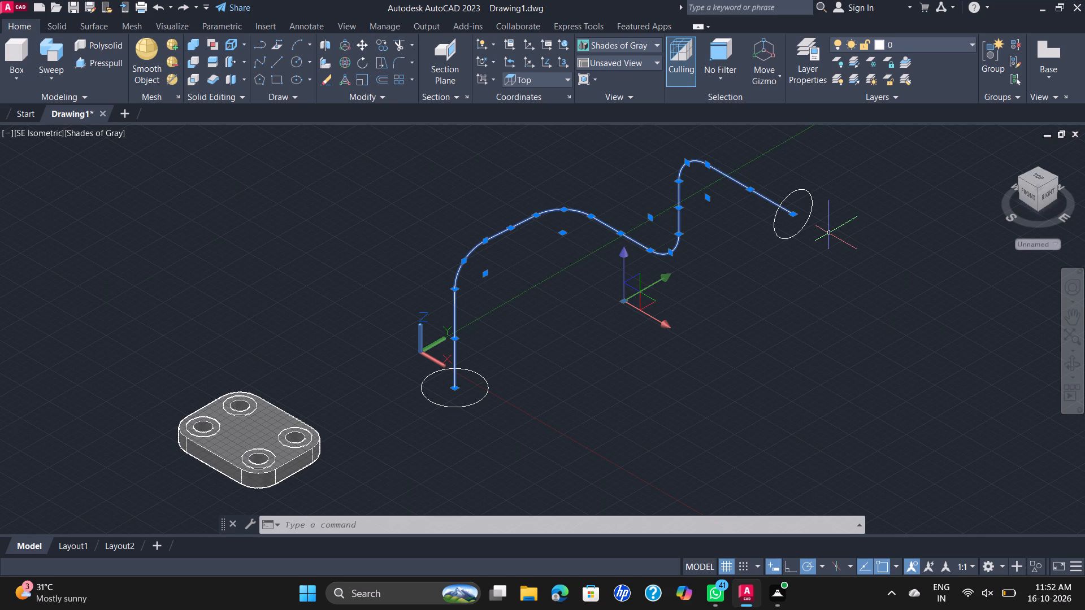
pyautogui.press('j')
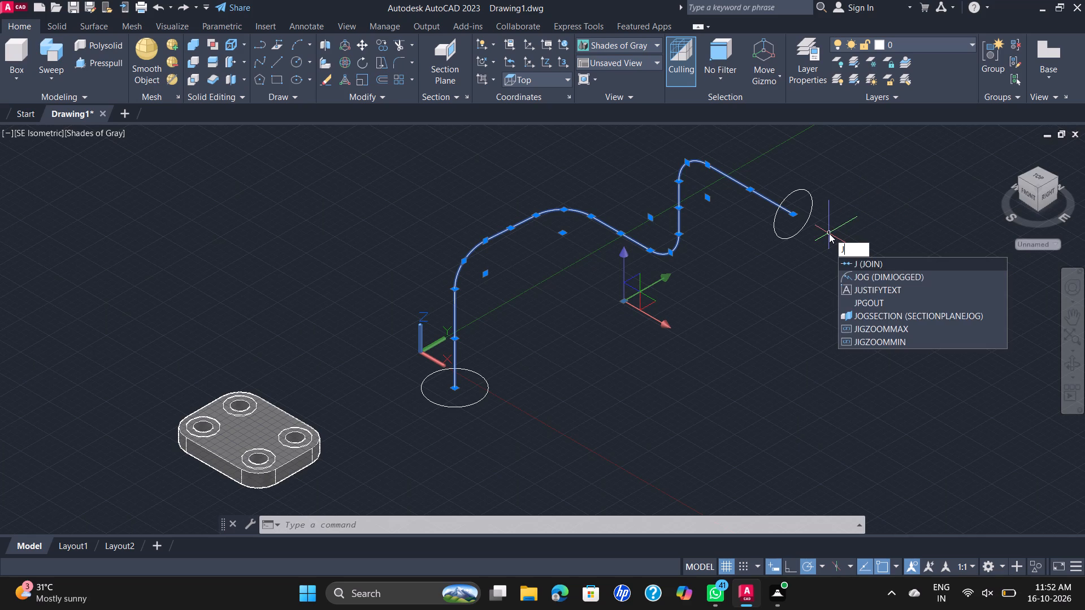
pyautogui.press('Return')
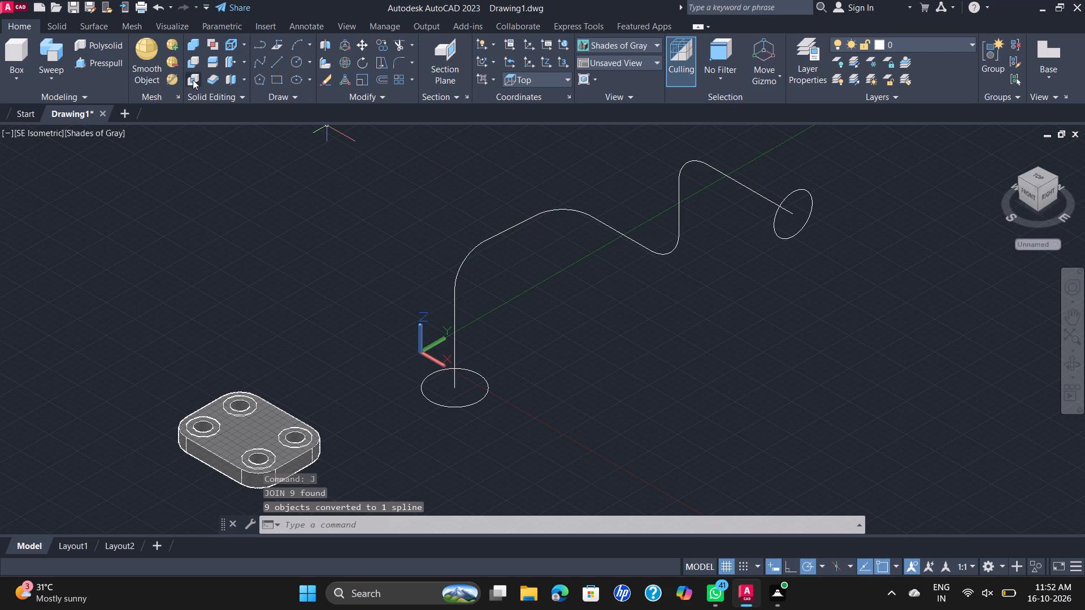
# Sweep the circle at the foot of the vertical segment as a solid along the whole joined path.
pyautogui.click(59, 59)
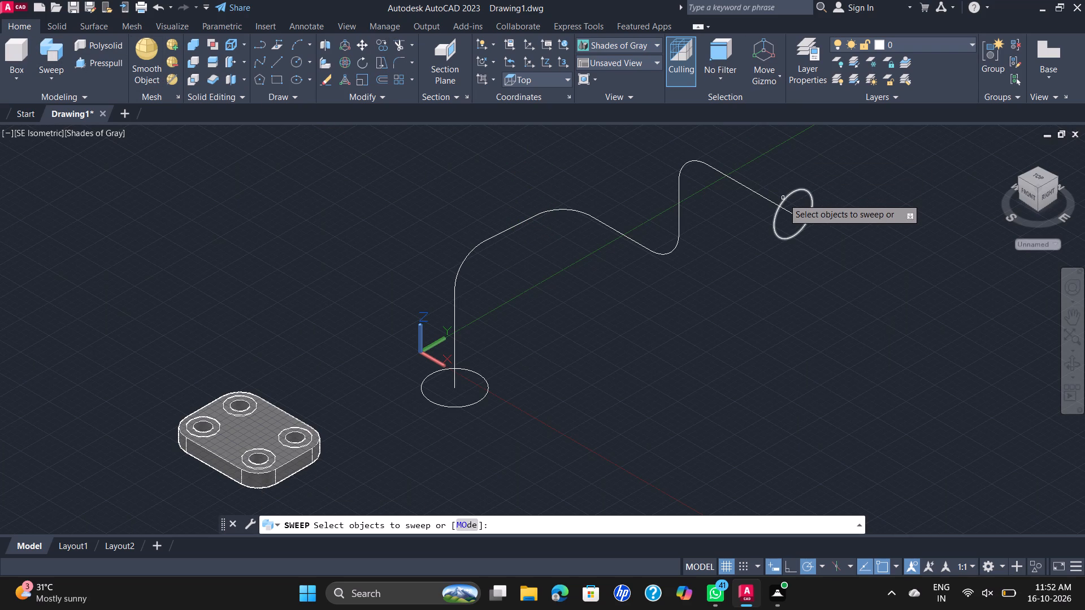
pyautogui.click(485, 394)
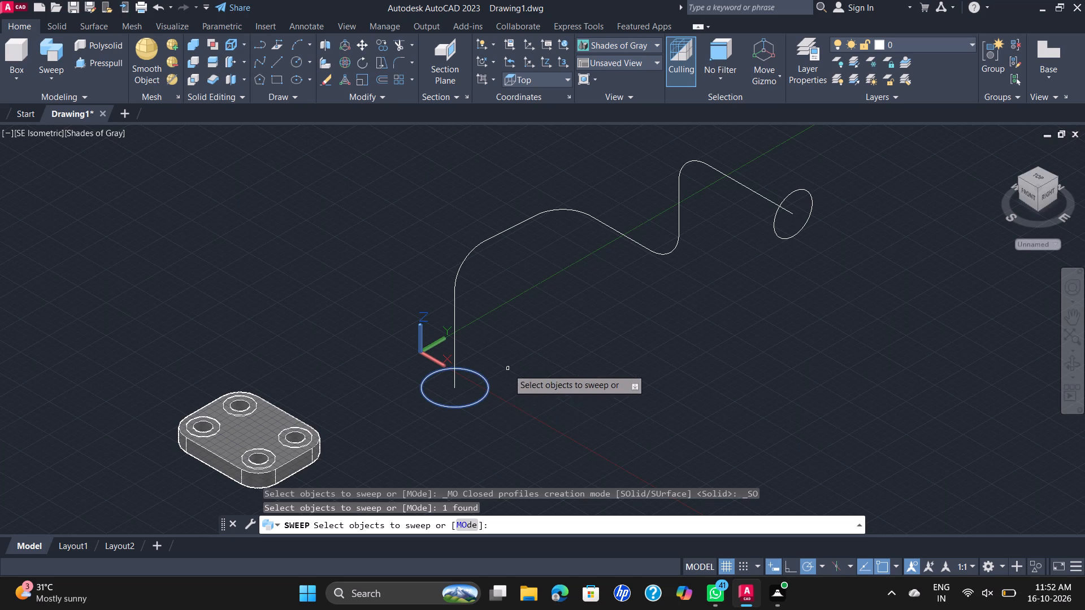
pyautogui.rightClick(508, 369)
pyautogui.click(531, 379)
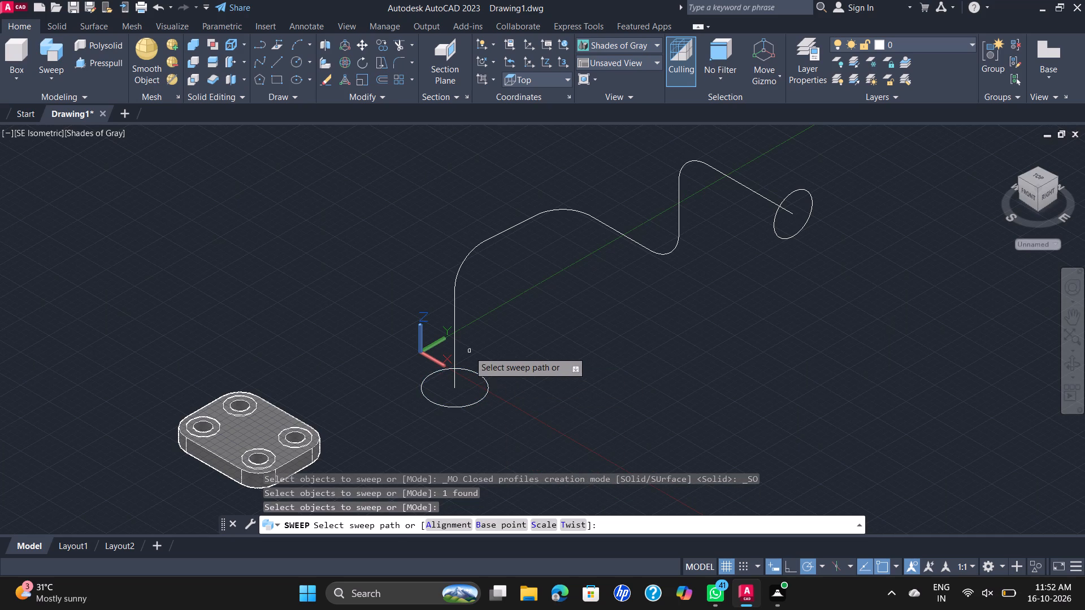
pyautogui.click(455, 341)
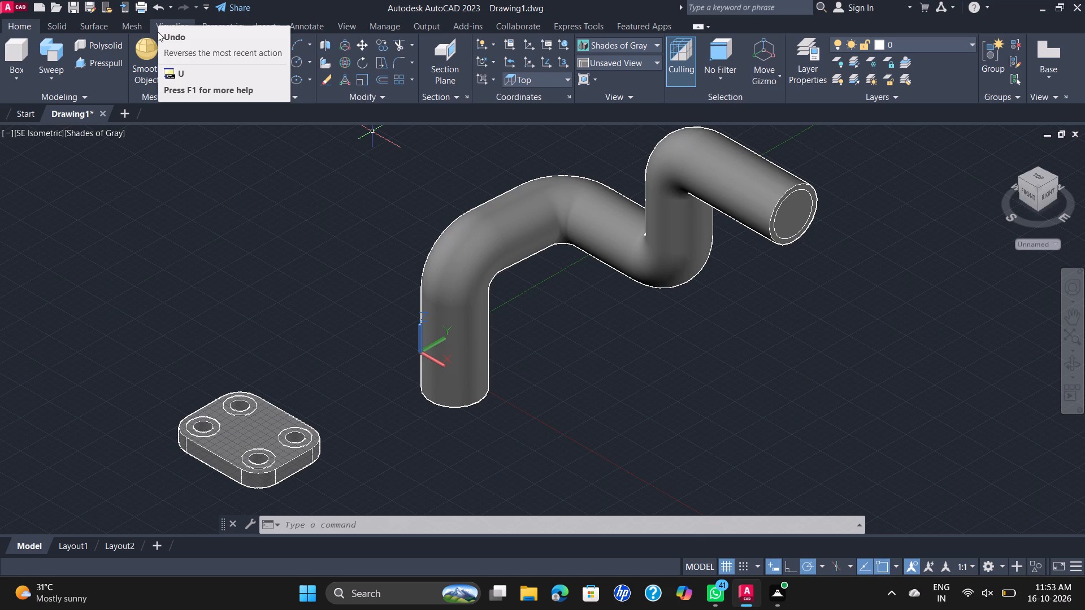
# Draw a 75 mm line from the centre of the pipe's upper end face in the 90° direction.
pyautogui.scroll(-1, 232, 44)
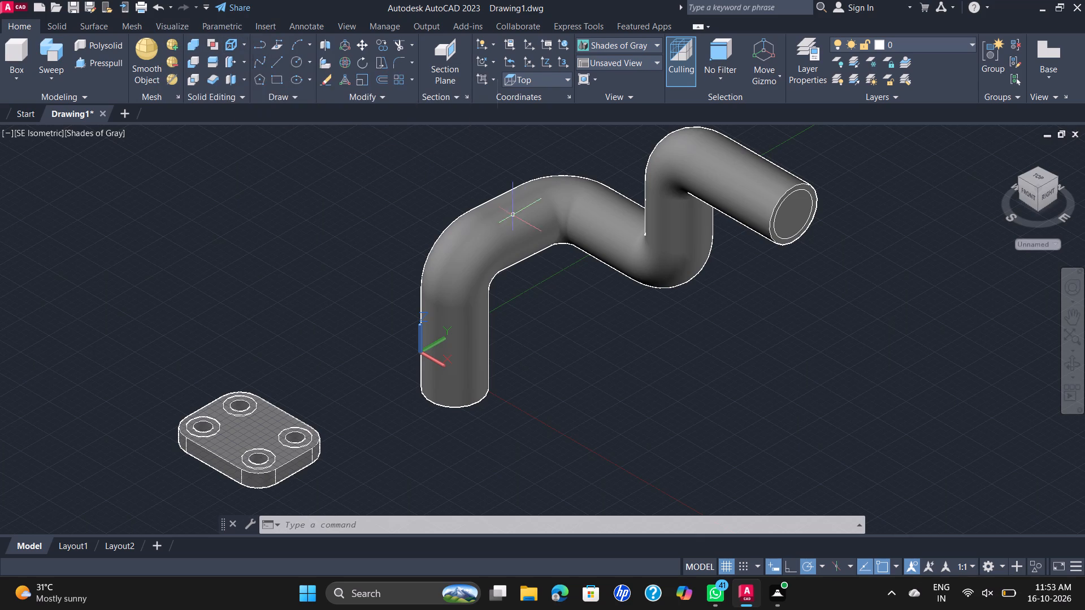
pyautogui.scroll(-1, 710, 328)
pyautogui.moveTo(705, 327); pyautogui.dragTo(695, 325, button='middle')
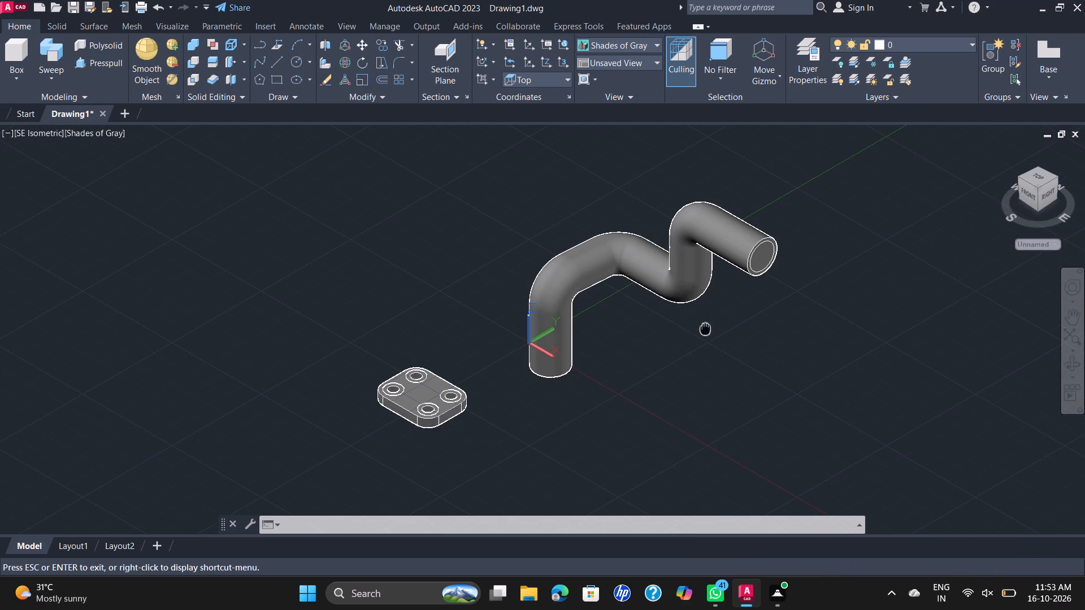
pyautogui.moveTo(695, 325); pyautogui.dragTo(537, 347, button='middle')
pyautogui.scroll(1, 541, 328)
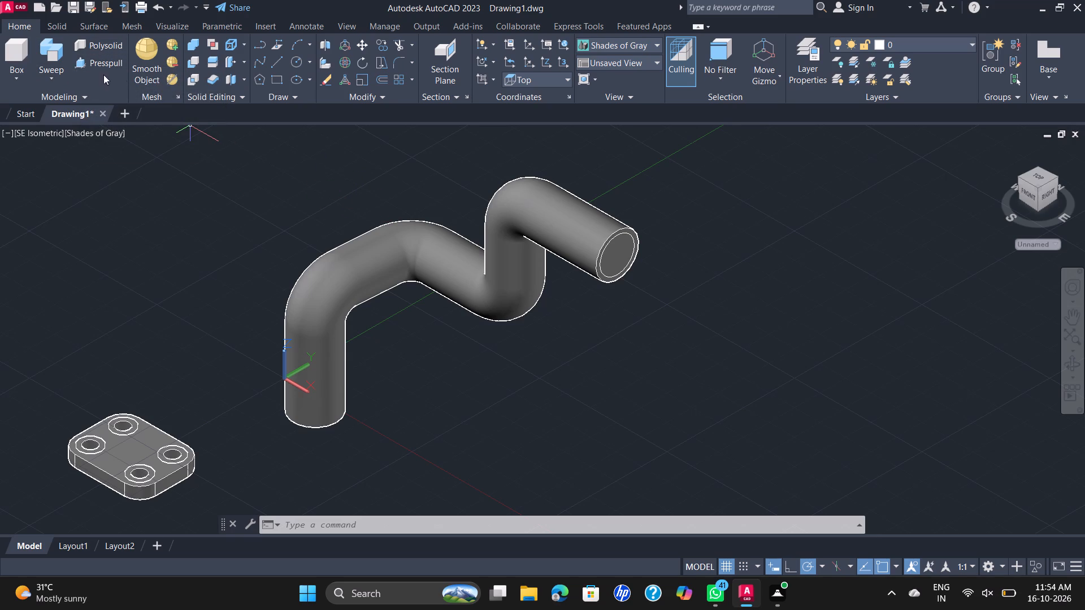
pyautogui.click(275, 67)
pyautogui.click(619, 257)
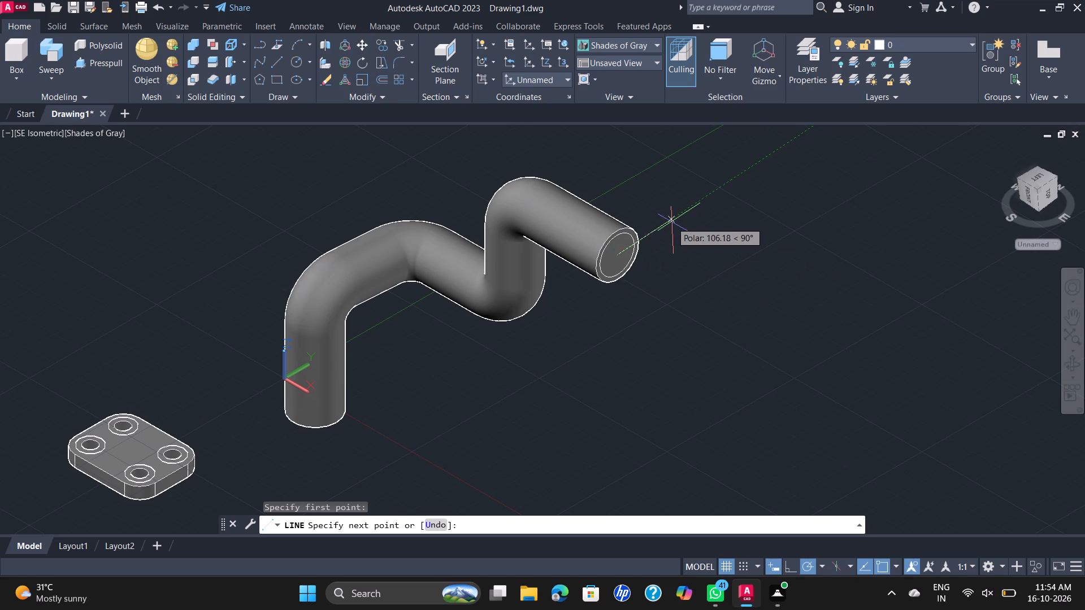
pyautogui.write('75')
pyautogui.press('Return')
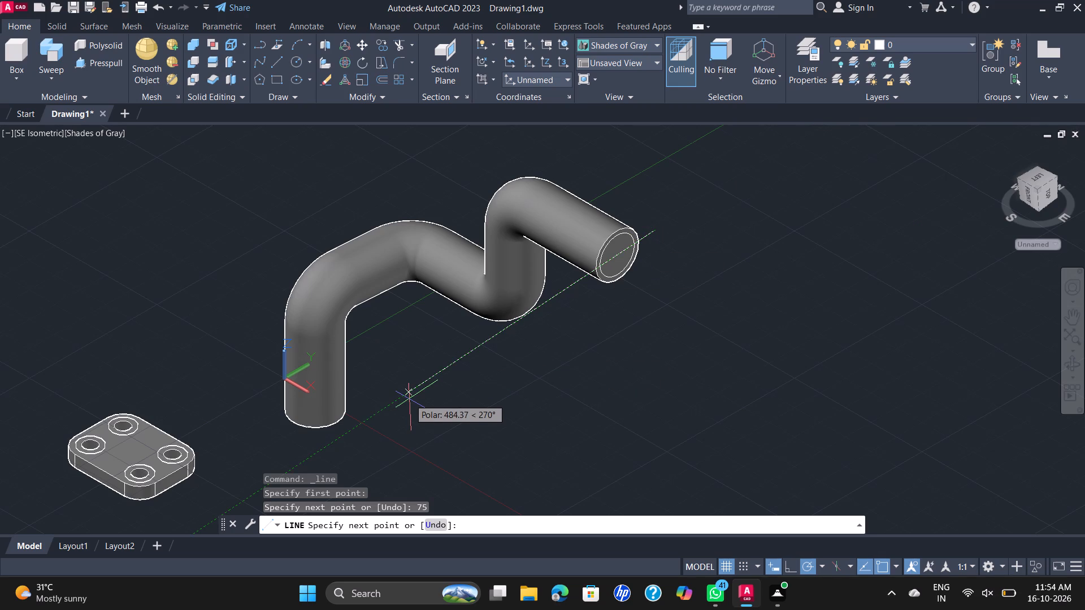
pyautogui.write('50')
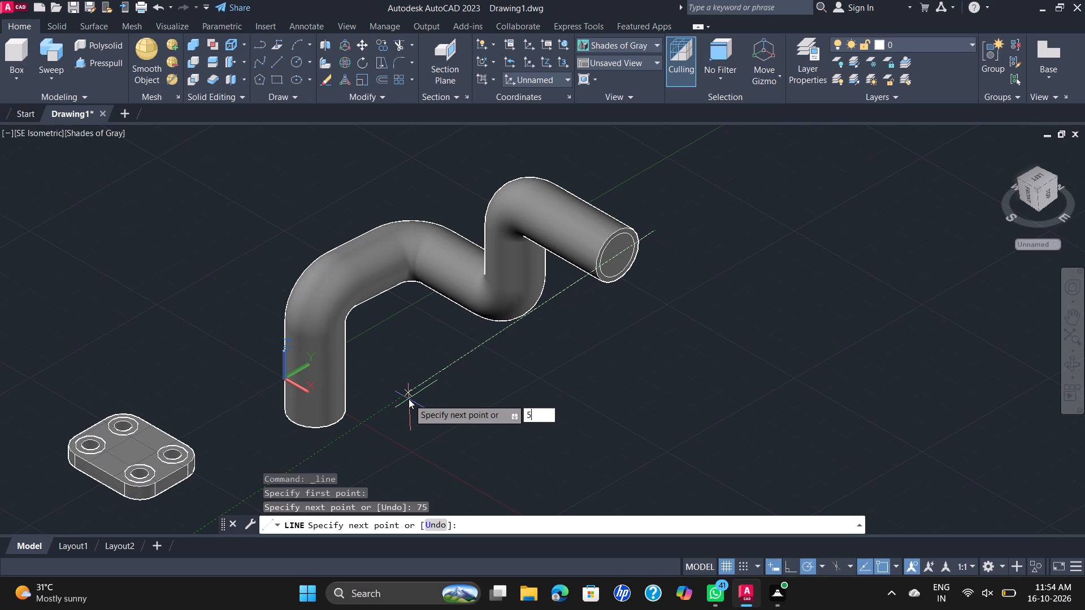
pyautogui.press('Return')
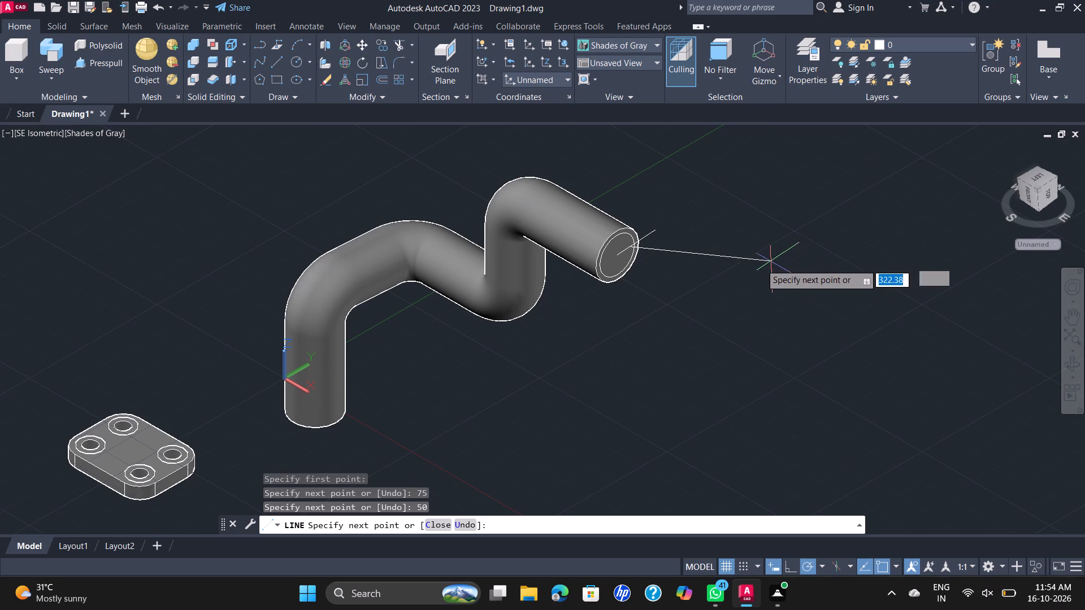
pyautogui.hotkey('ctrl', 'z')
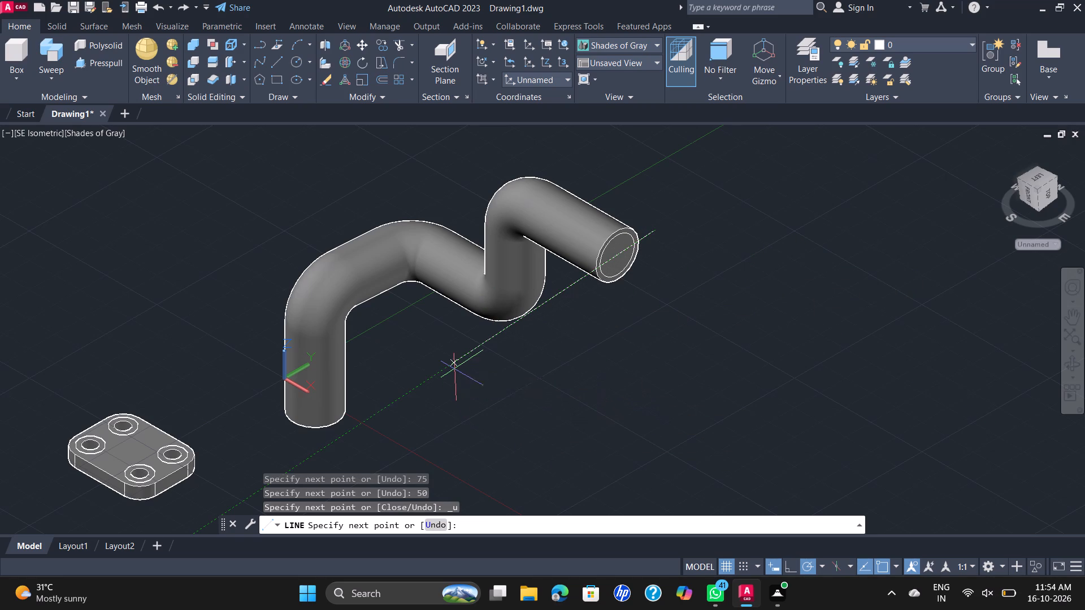
# Add a 150 mm line from the 75 mm line's outer end back across the end face at 270°, and finish.
pyautogui.write('150')
pyautogui.press('Return')
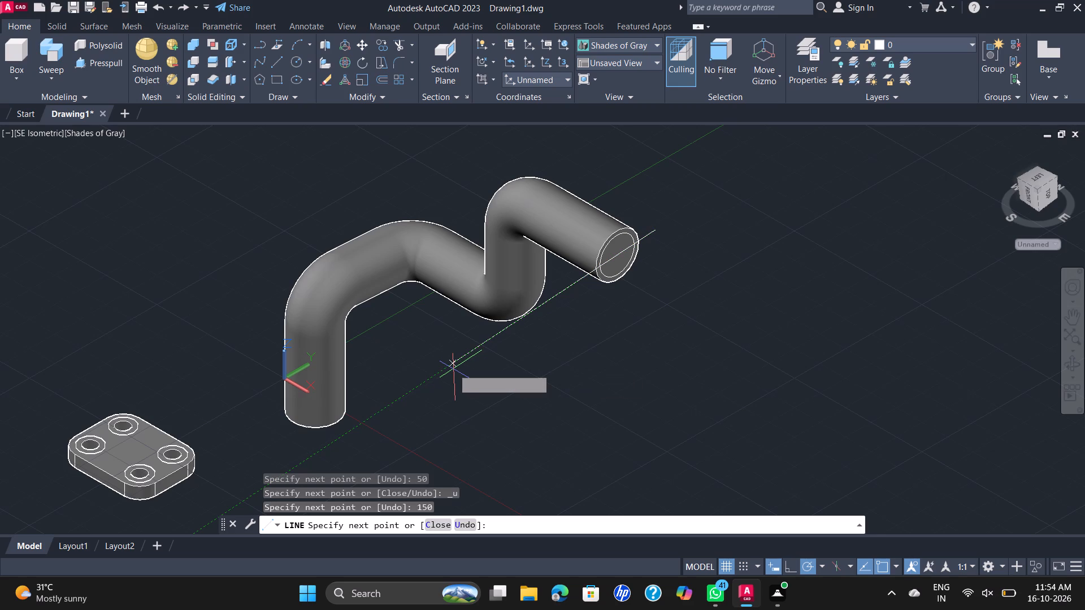
pyautogui.press('Escape')
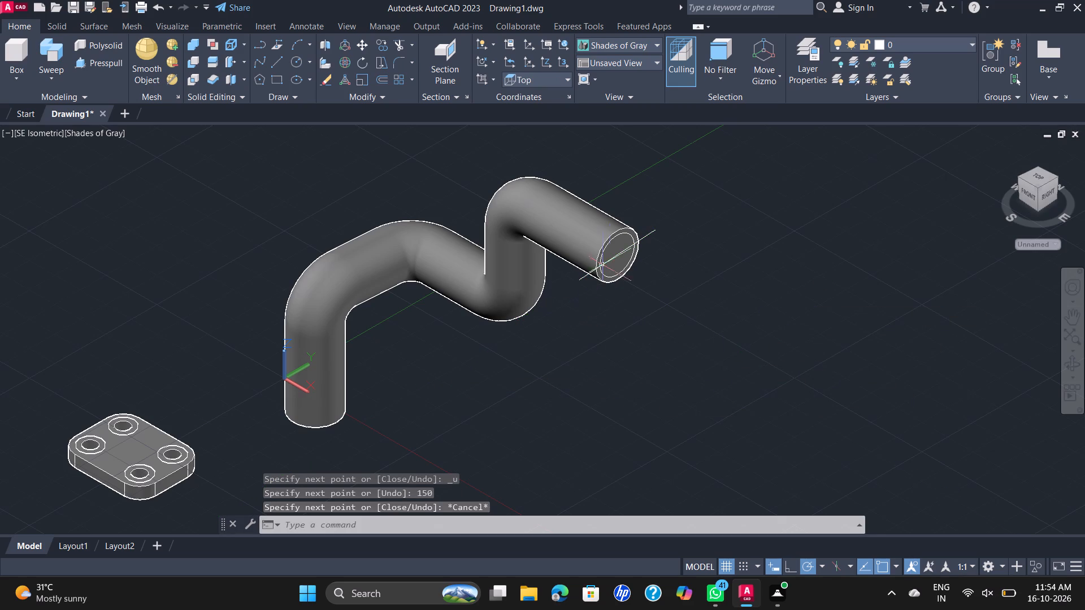
# Switch to the Right view and erase the 75 mm line that starts at the end face's centre.
pyautogui.scroll(3, 630, 237)
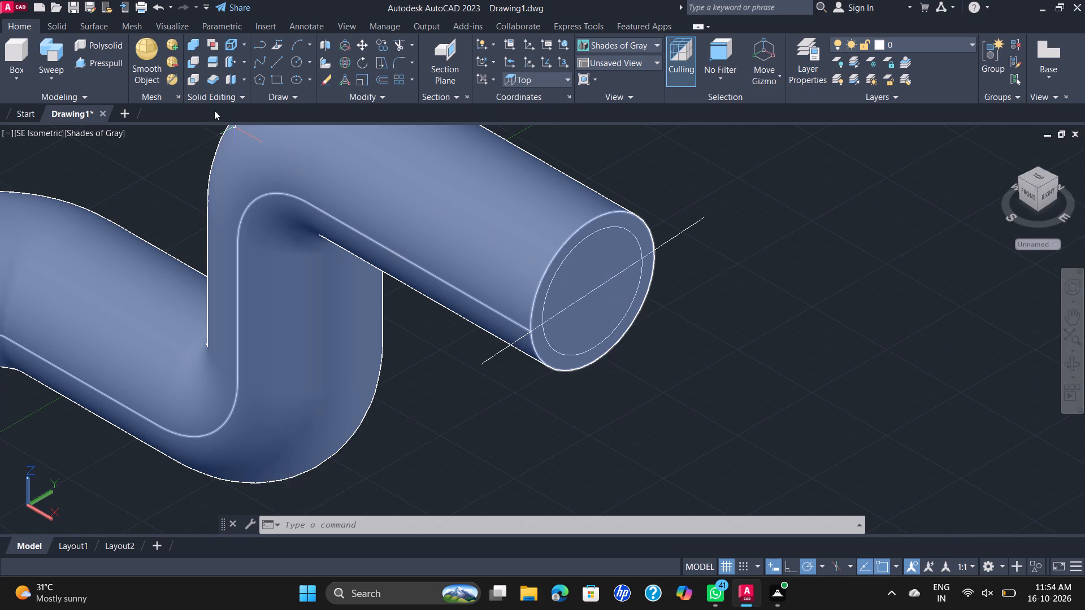
pyautogui.click(40, 134)
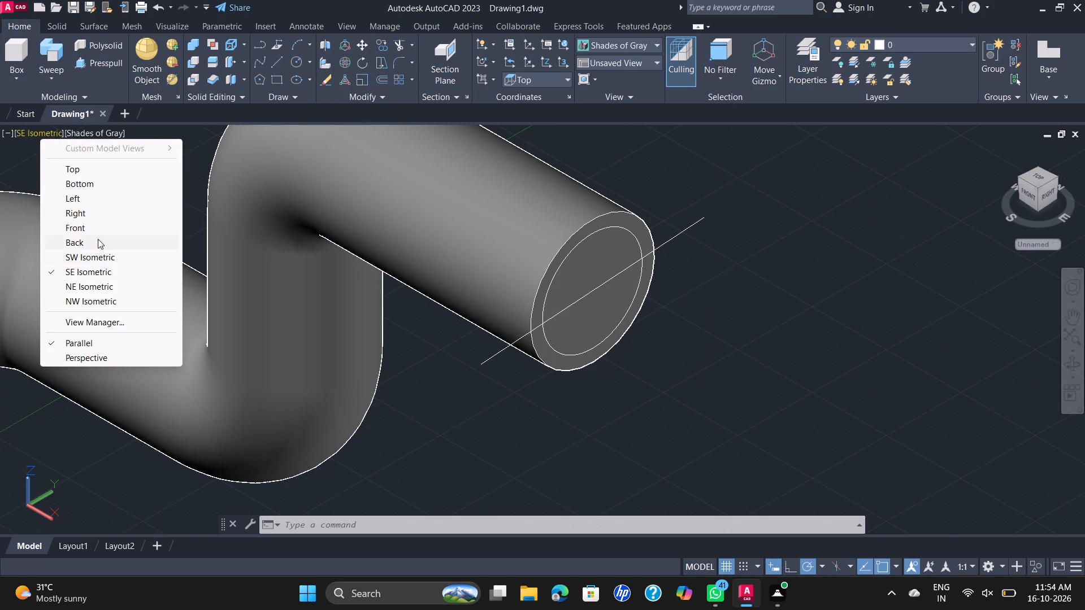
pyautogui.click(110, 216)
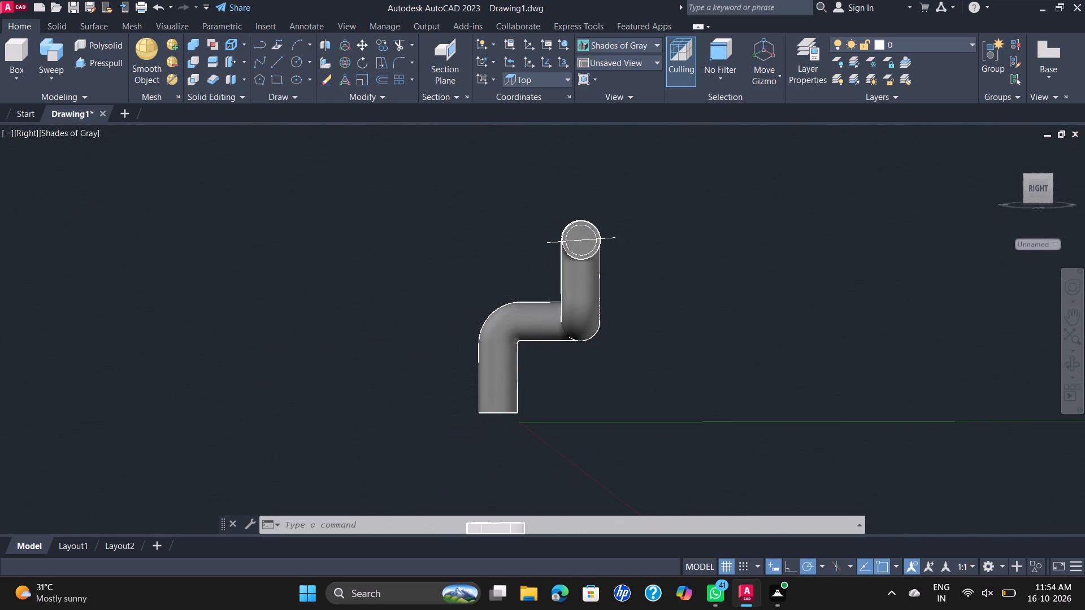
pyautogui.scroll(4, 557, 243)
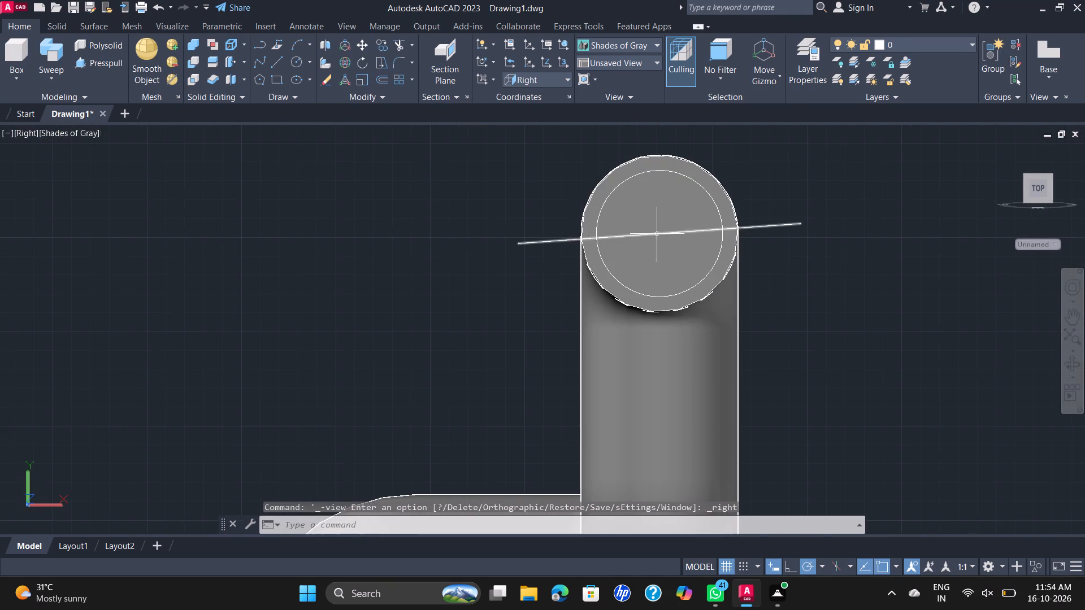
pyautogui.click(763, 226)
pyautogui.press('End')
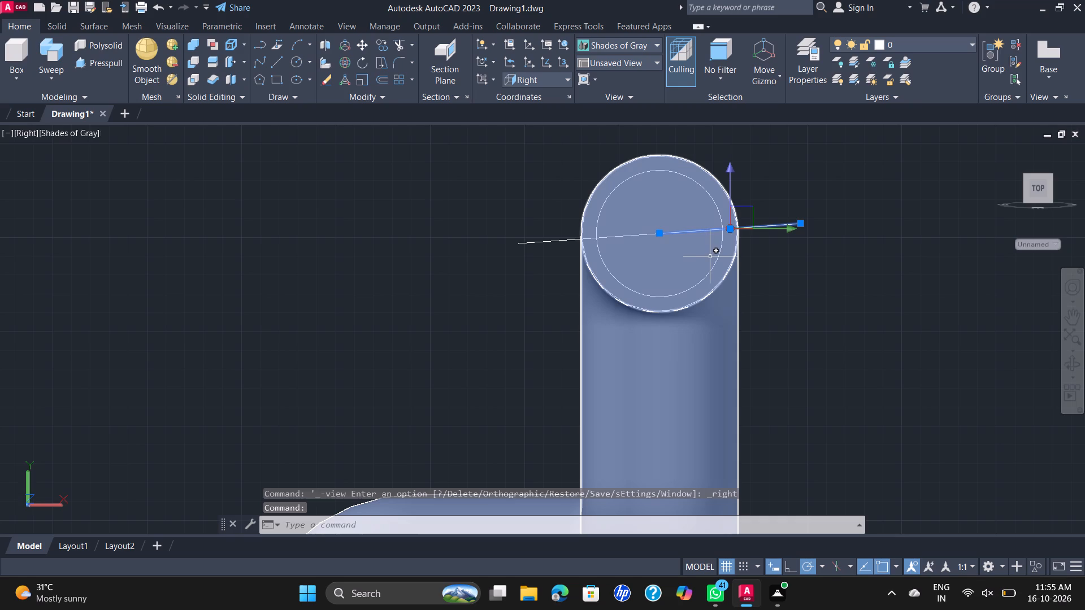
pyautogui.press('Delete')
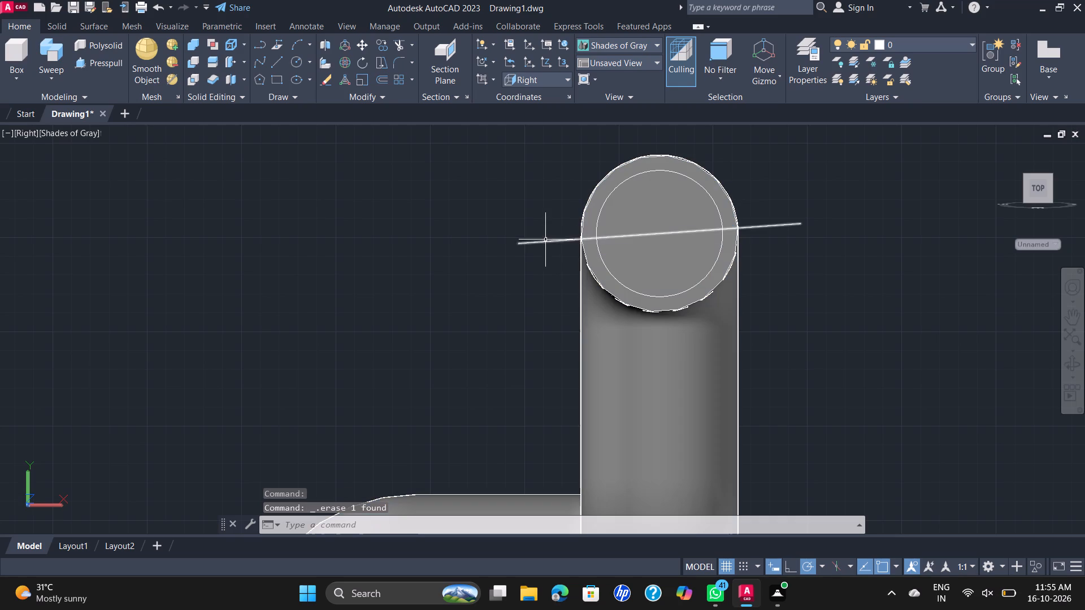
# Erase the remaining slanted line that crosses the pipe's upper end face.
pyautogui.click(546, 242)
pyautogui.press('Delete')
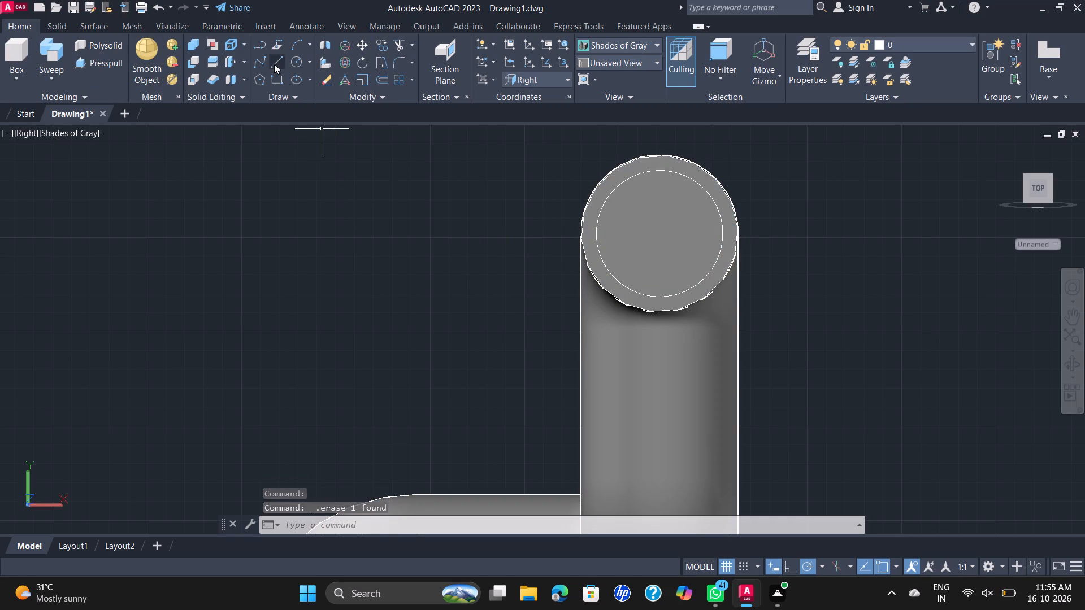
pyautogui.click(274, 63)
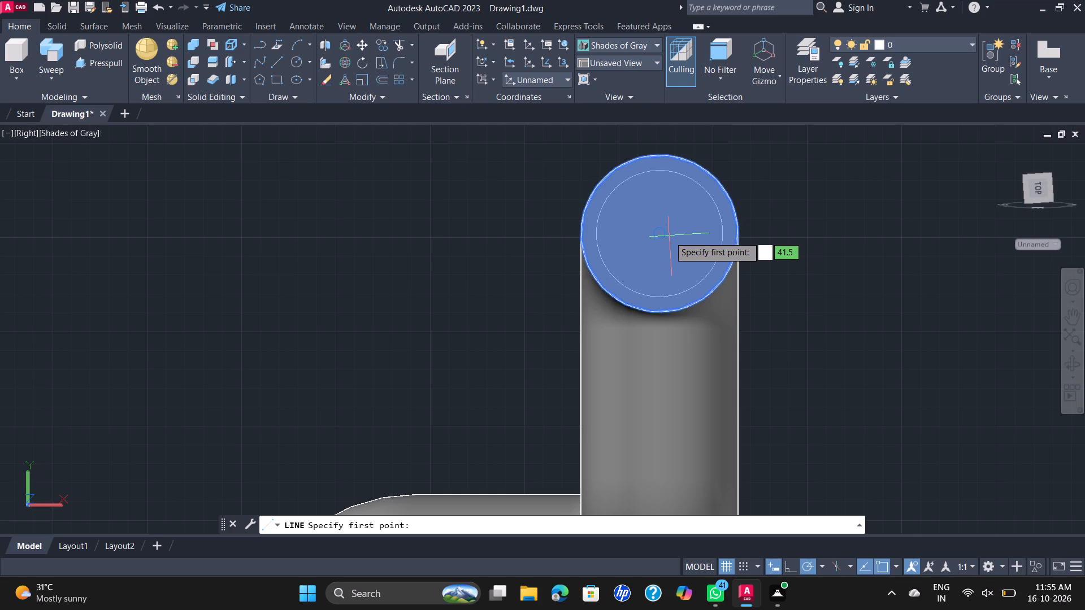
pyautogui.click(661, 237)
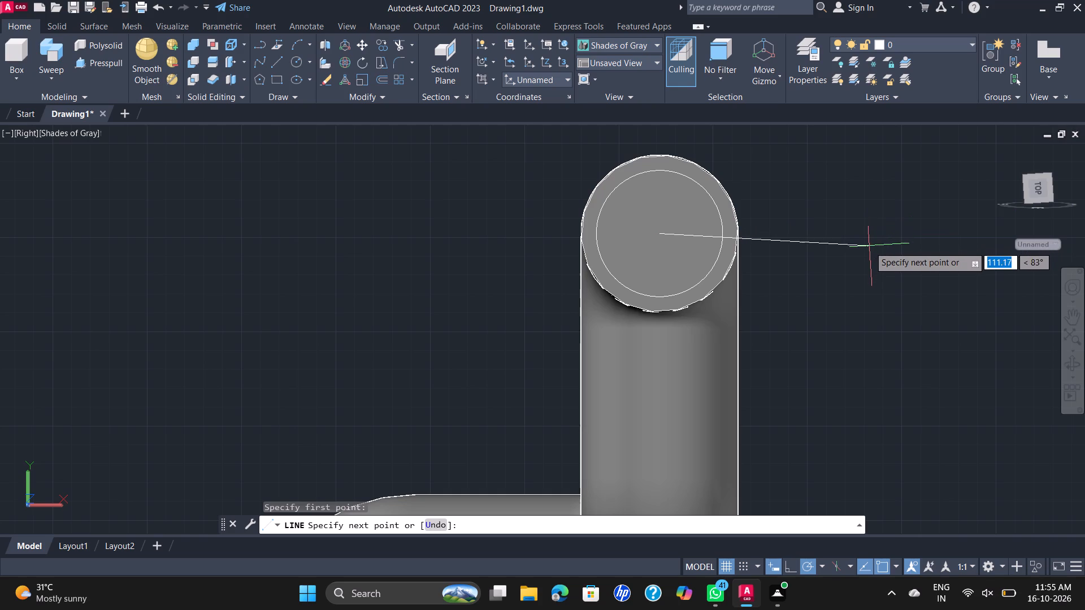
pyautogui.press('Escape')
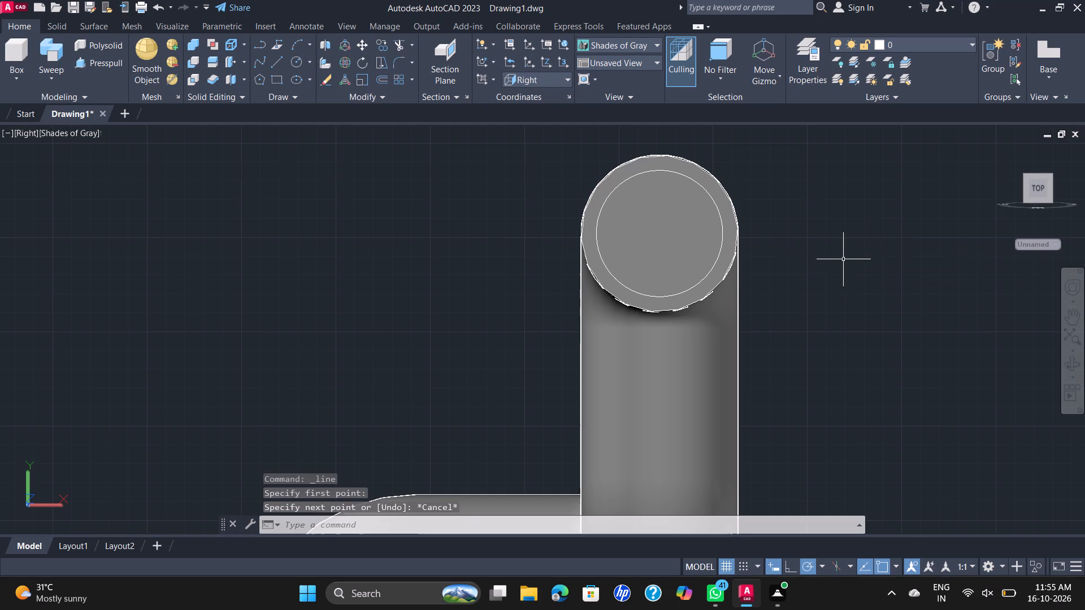
# Draw a 150 mm horizontal line in the empty space beside the pipe's upper end, in the 0° direction.
pyautogui.scroll(-4, 845, 259)
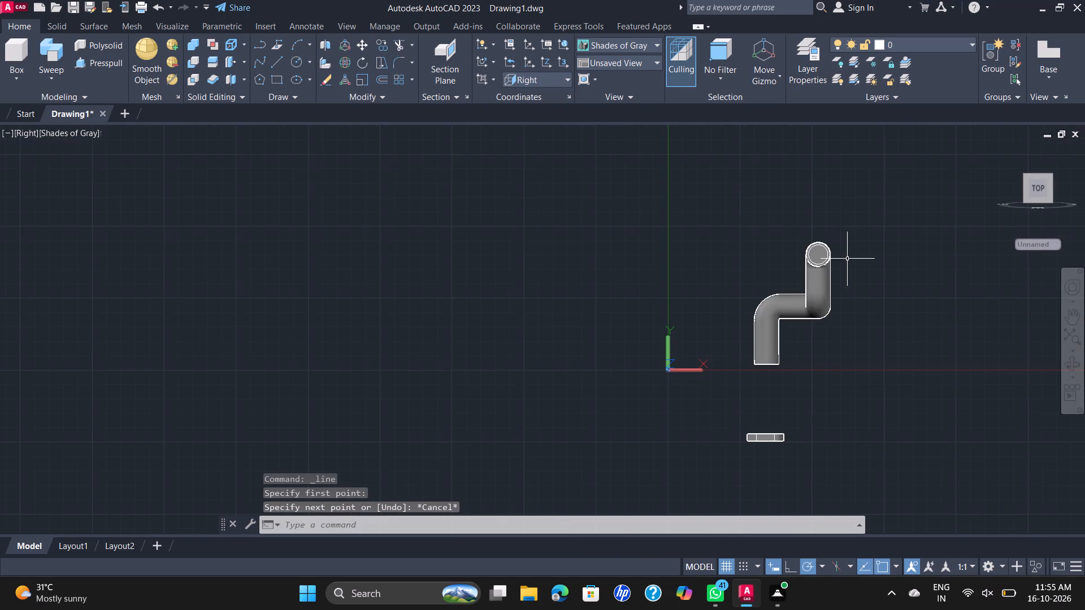
pyautogui.moveTo(848, 259); pyautogui.dragTo(501, 337, button='middle')
pyautogui.scroll(2, 500, 337)
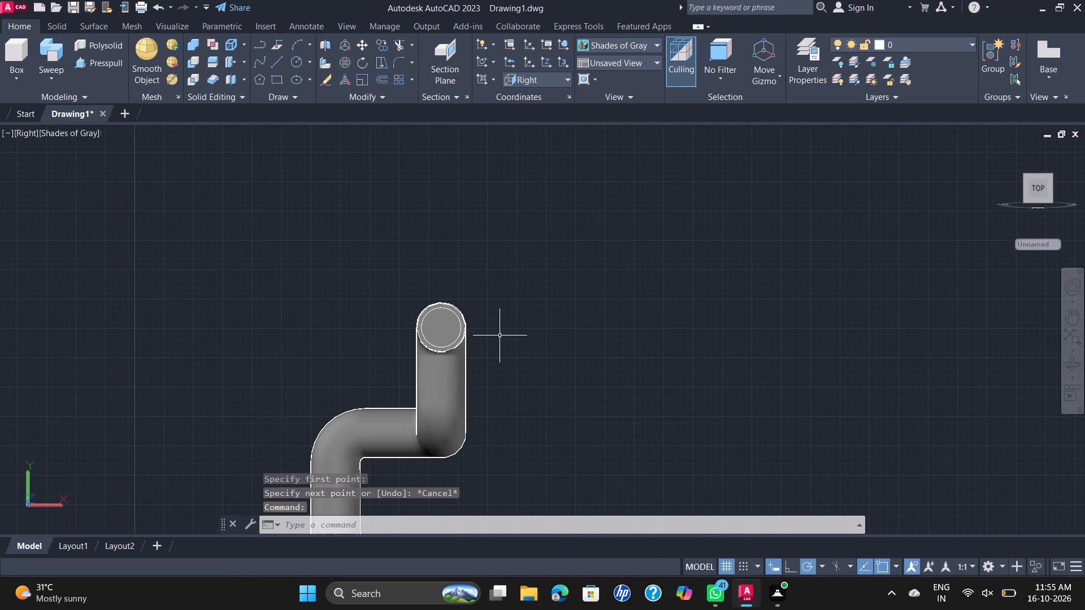
pyautogui.click(272, 61)
pyautogui.click(597, 307)
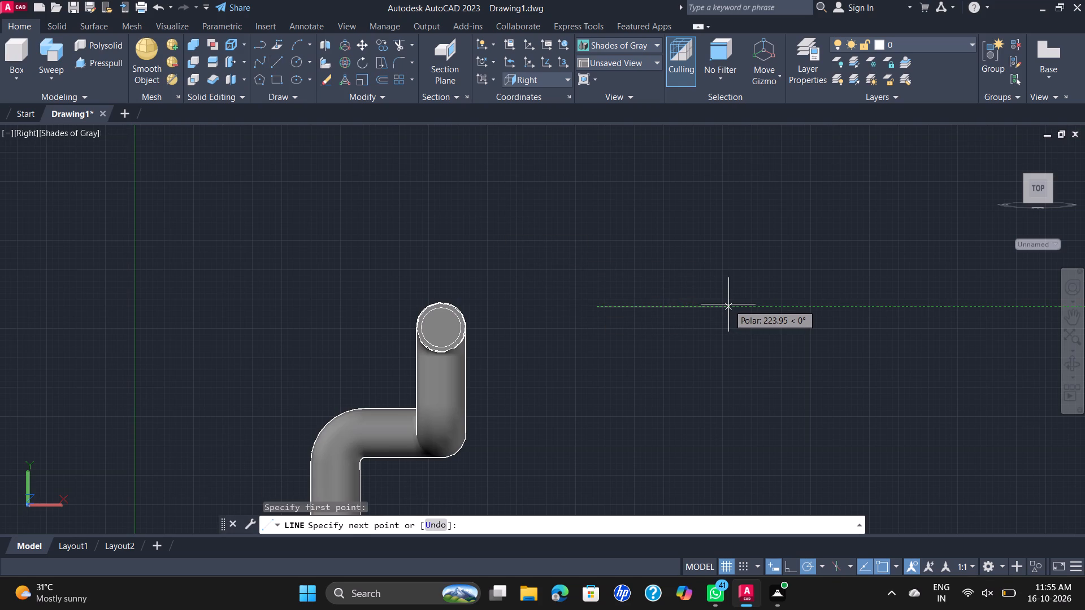
pyautogui.write('150')
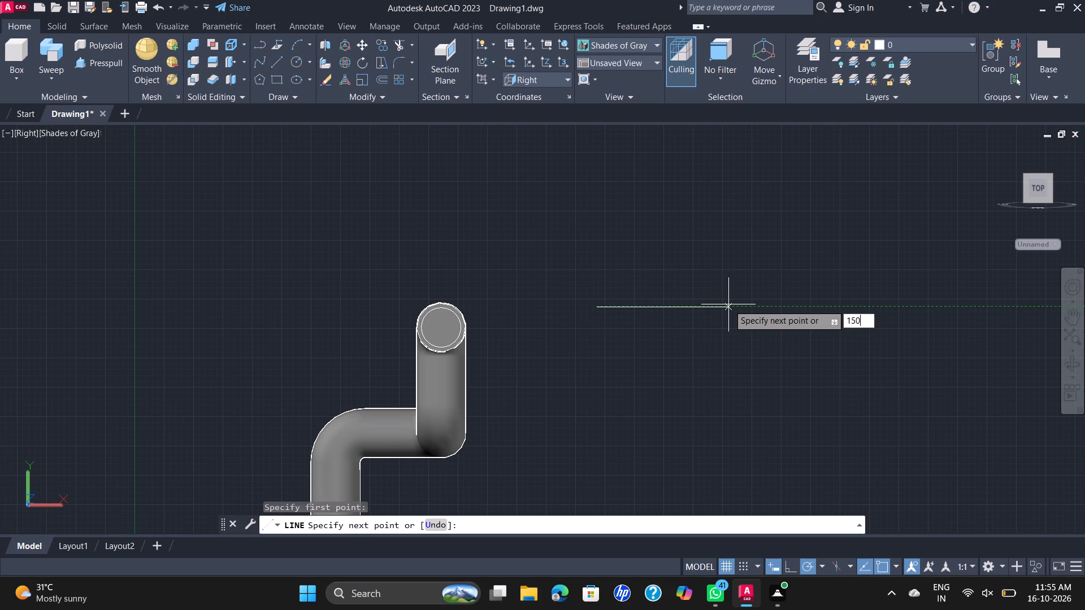
pyautogui.press('Return')
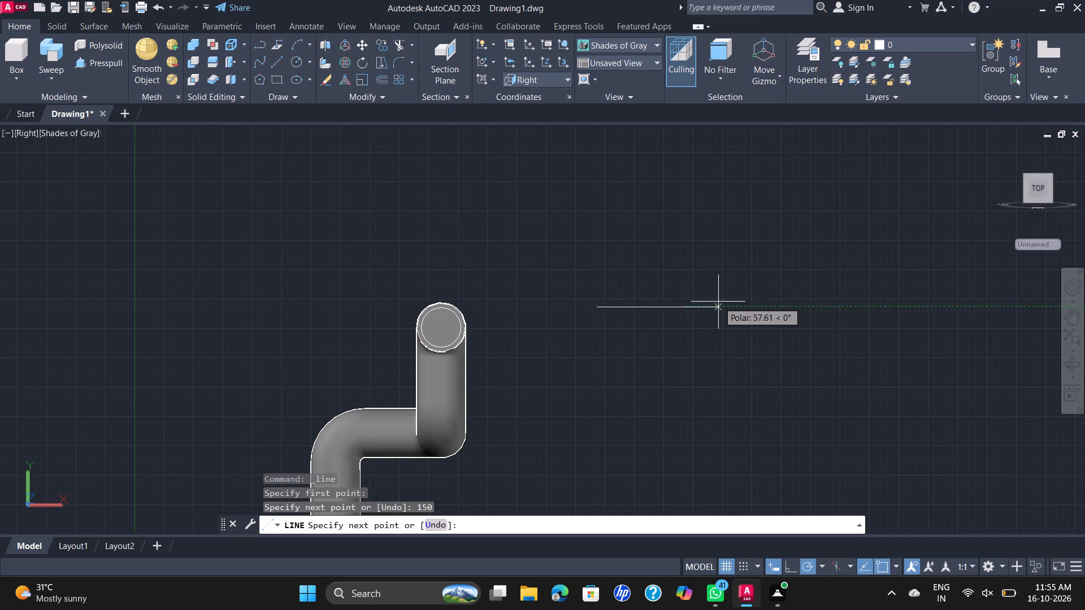
pyautogui.press('Escape')
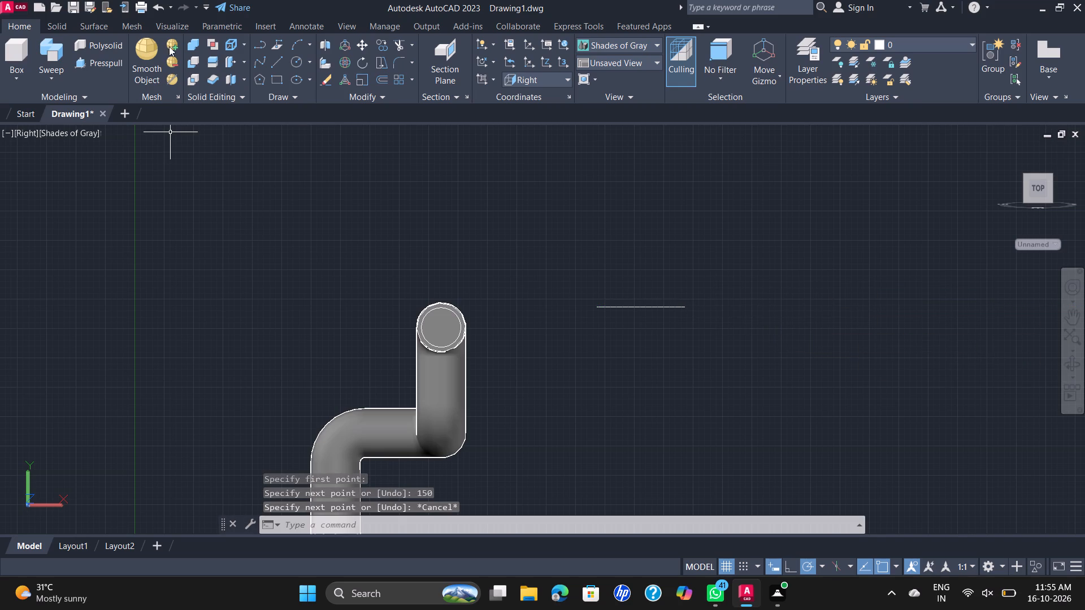
# Draw a circle of radius 30 mm centred on each end of the 150 mm line.
pyautogui.click(296, 60)
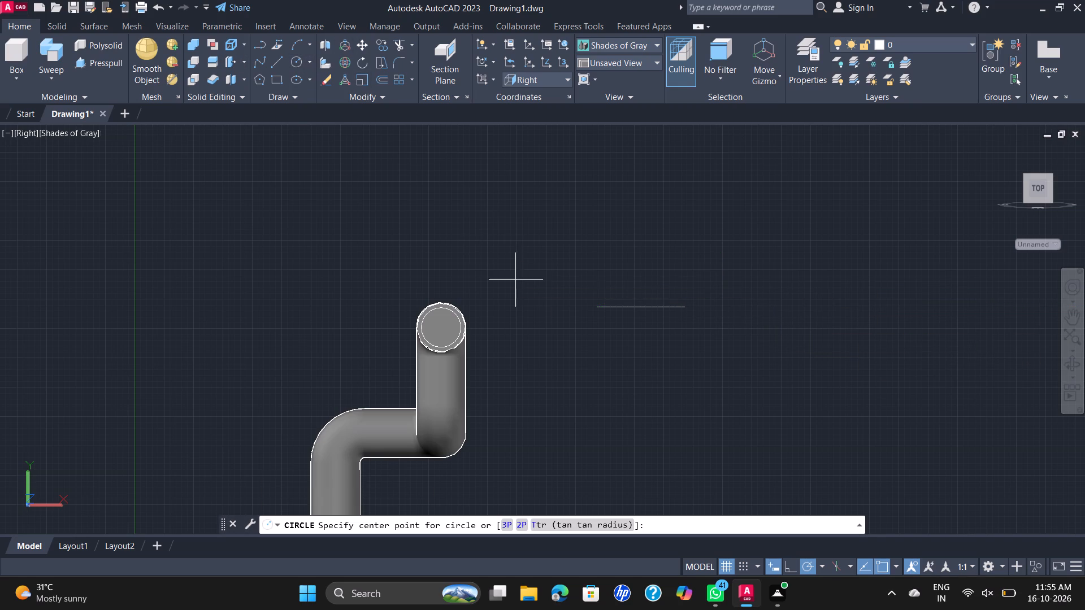
pyautogui.scroll(2, 581, 315)
pyautogui.click(614, 300)
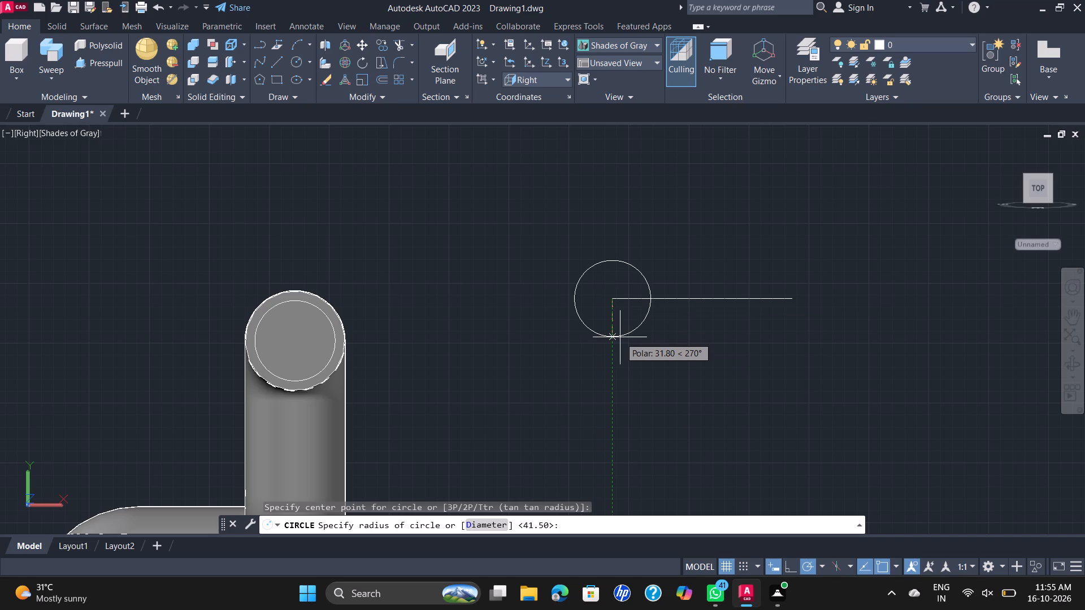
pyautogui.write('30')
pyautogui.press('Return')
pyautogui.press('space')
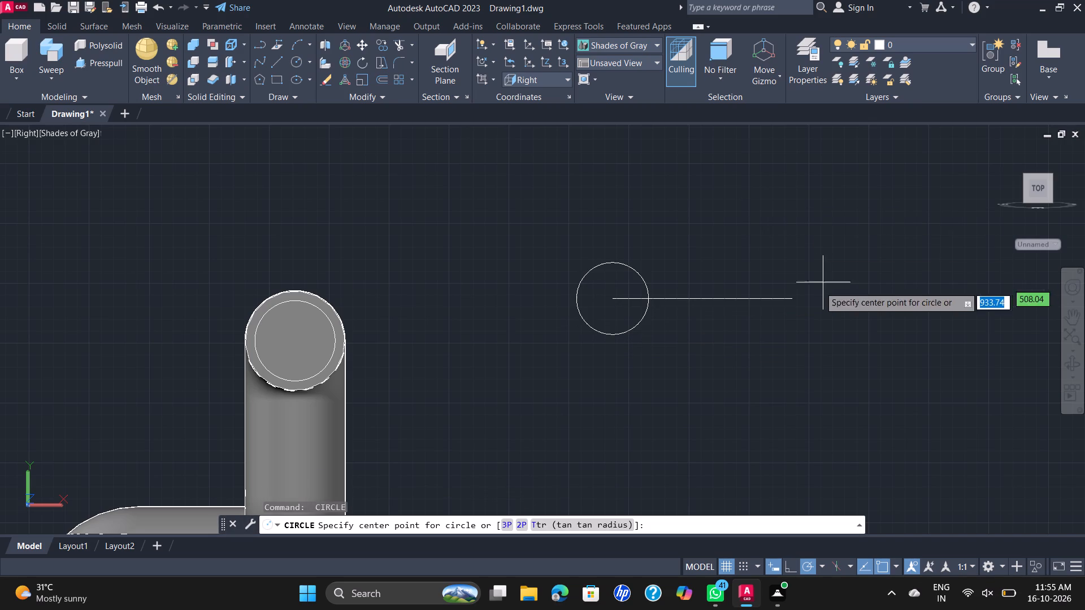
pyautogui.click(791, 300)
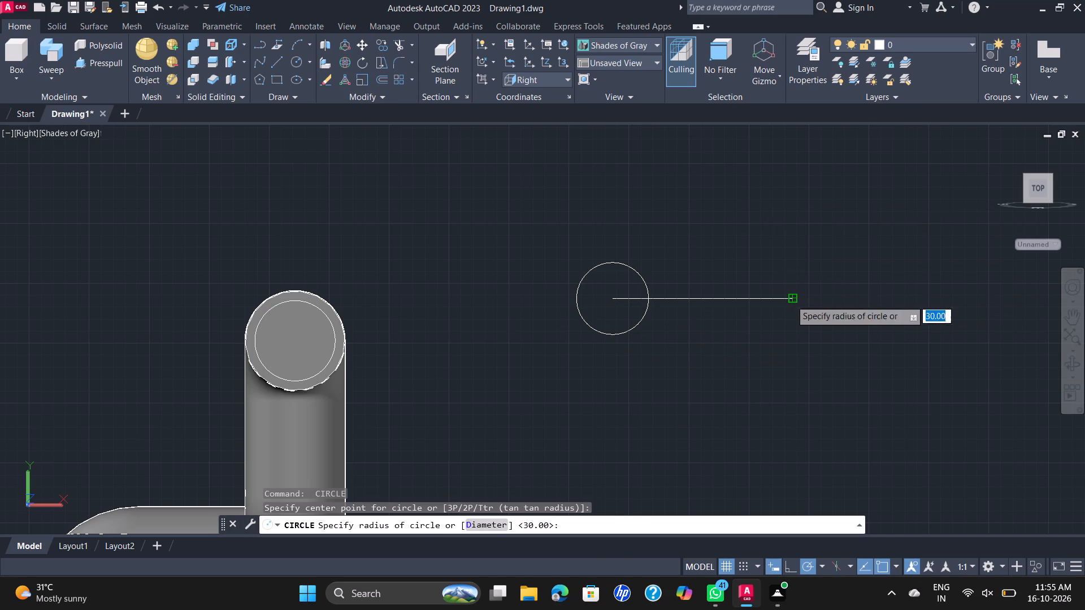
pyautogui.write('30')
pyautogui.press('Return')
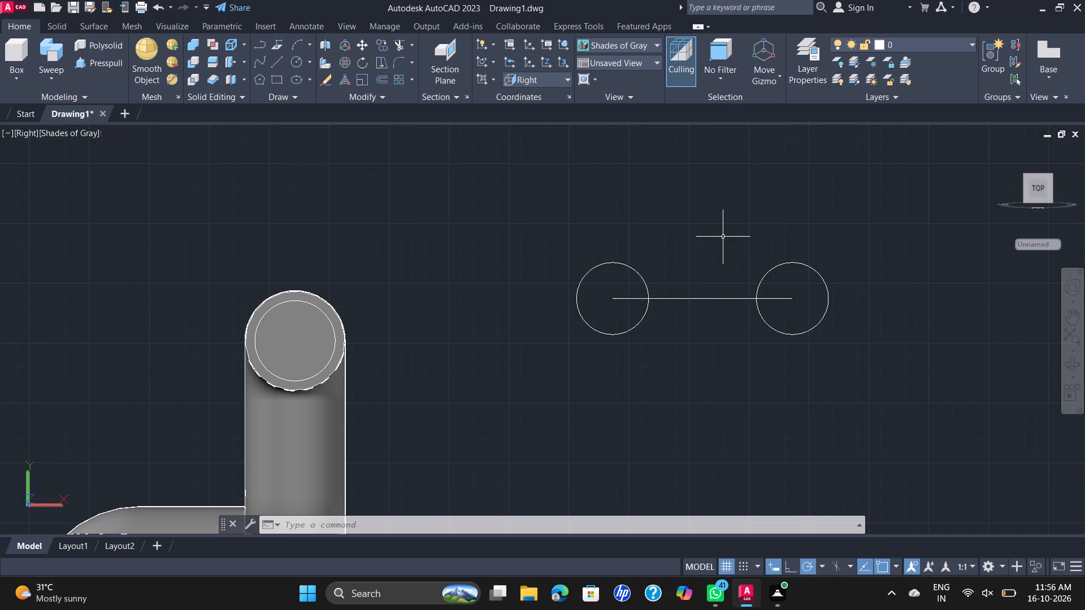
# Move the inner circle by its centre from the pipe's end face to the empty space between the pipe and the 150 mm line.
pyautogui.click(323, 312)
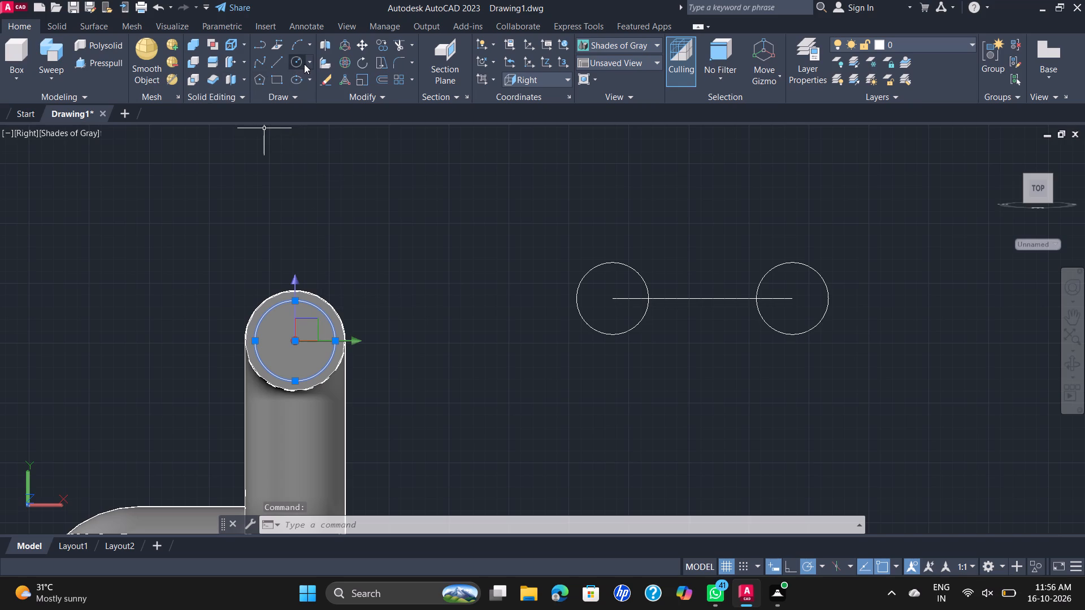
pyautogui.click(364, 45)
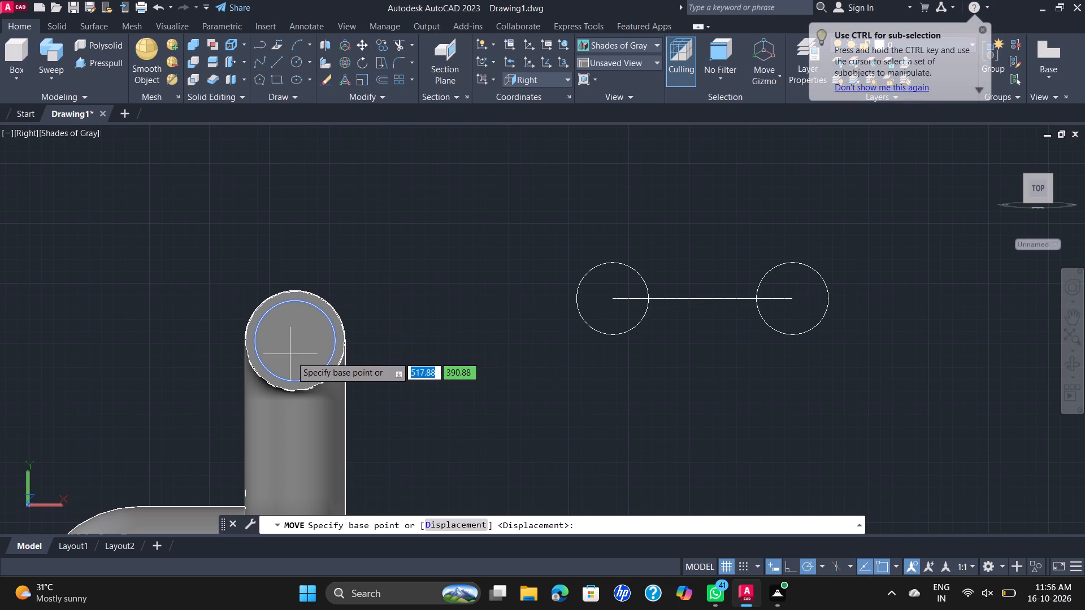
pyautogui.click(294, 343)
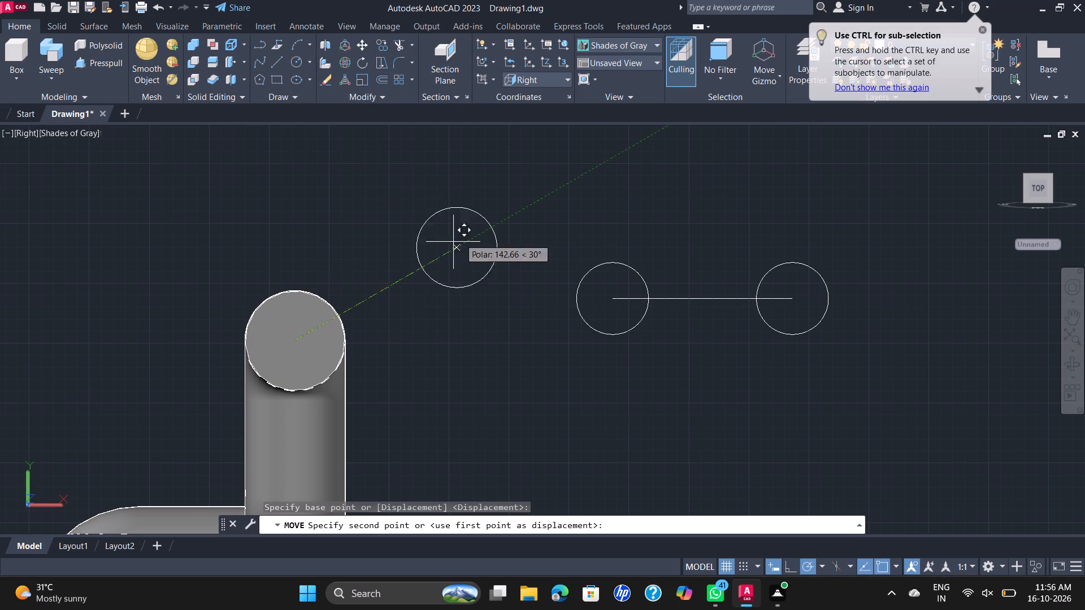
pyautogui.click(466, 233)
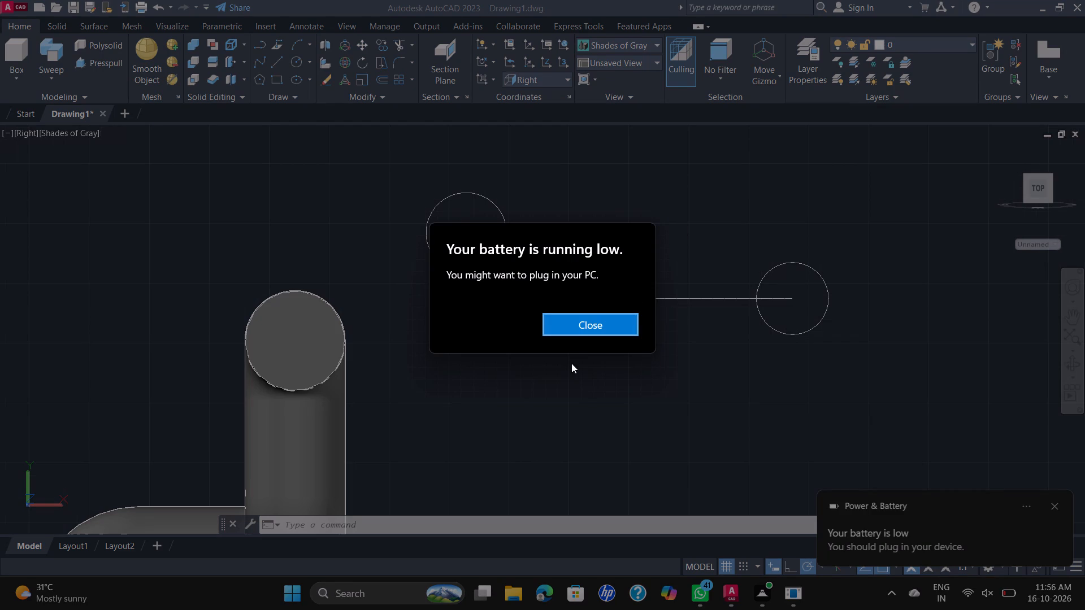
pyautogui.click(585, 329)
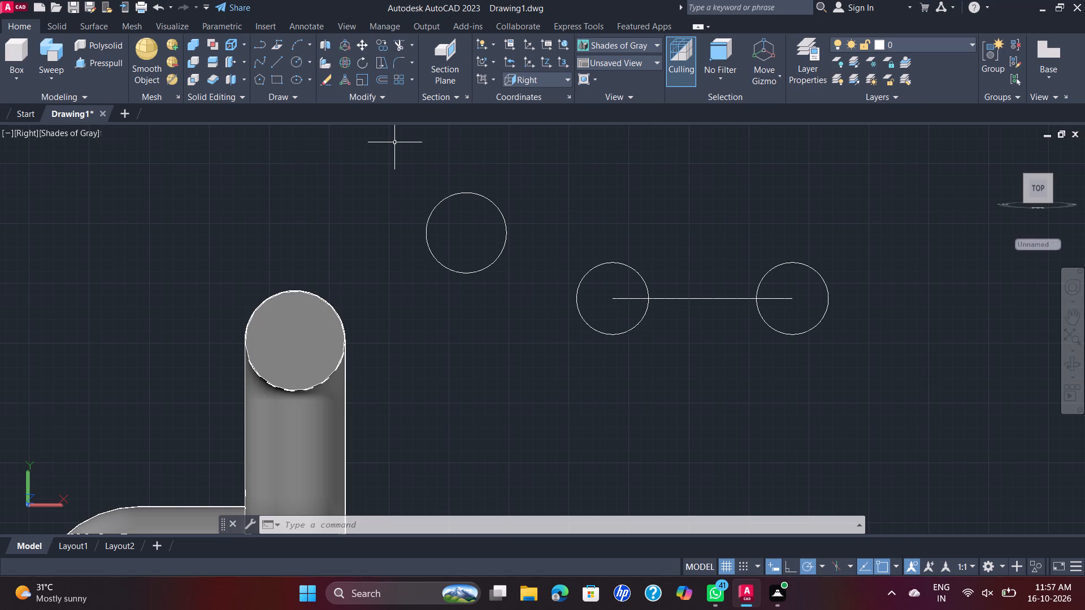
# Draw a 25 mm diameter circle concentric with the 30 mm radius circle at the line end nearest the pipe.
pyautogui.click(296, 61)
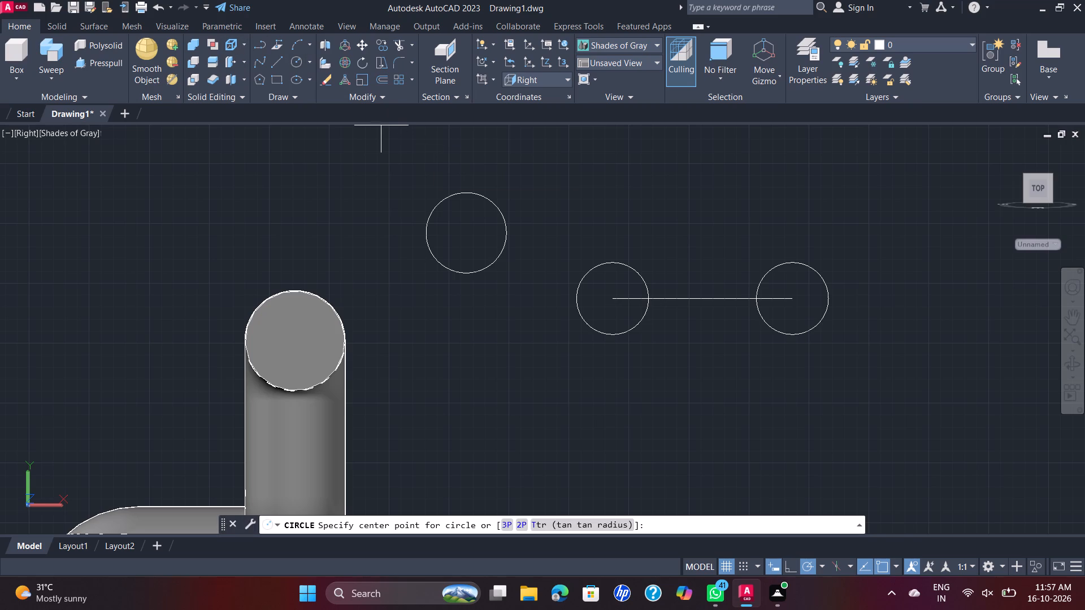
pyautogui.click(613, 298)
pyautogui.press('d')
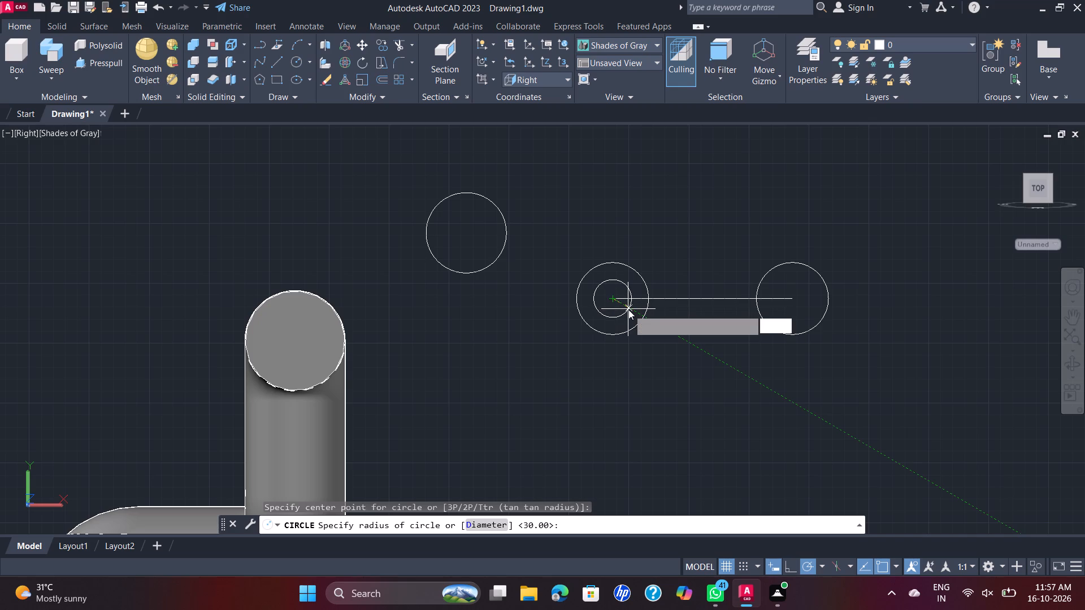
pyautogui.press('Return')
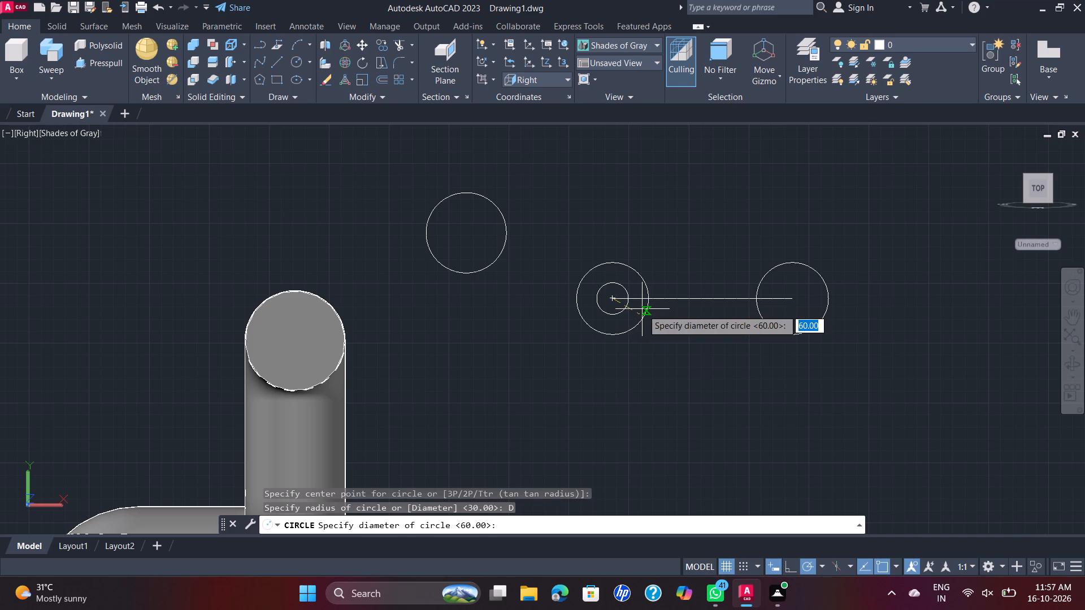
pyautogui.write('25')
pyautogui.press('Return')
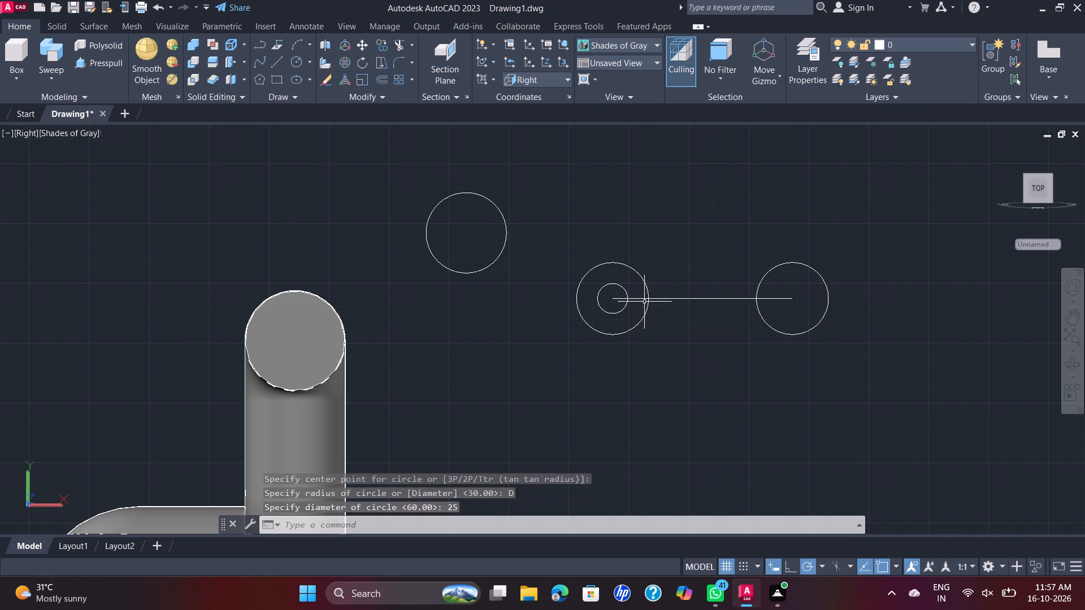
pyautogui.press('space')
pyautogui.press('Escape')
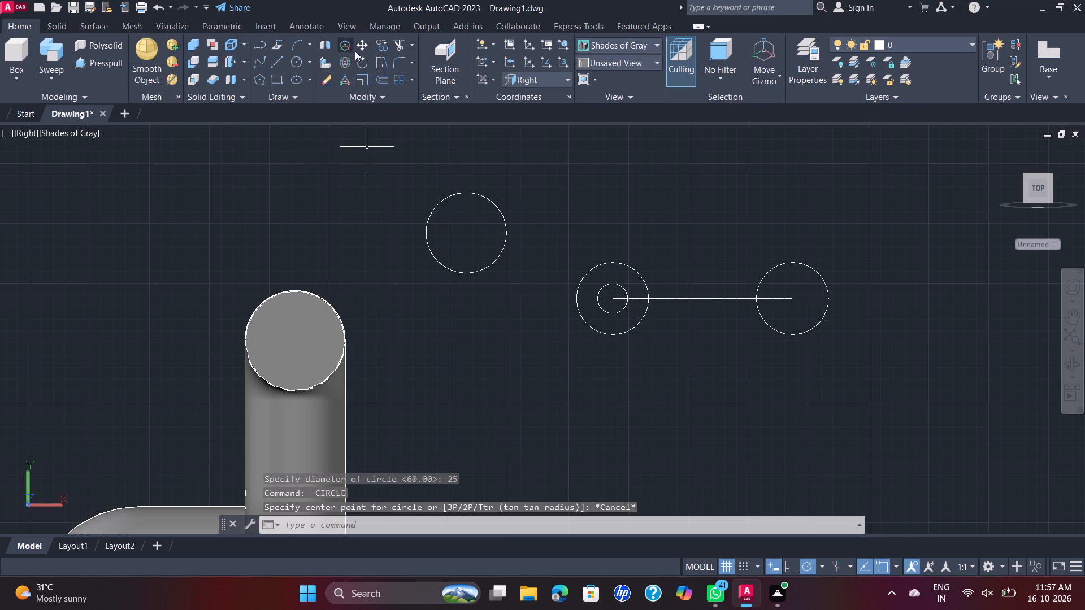
# Copy the 25 mm diameter circle from its centre to the far end of the 150 mm line.
pyautogui.click(385, 42)
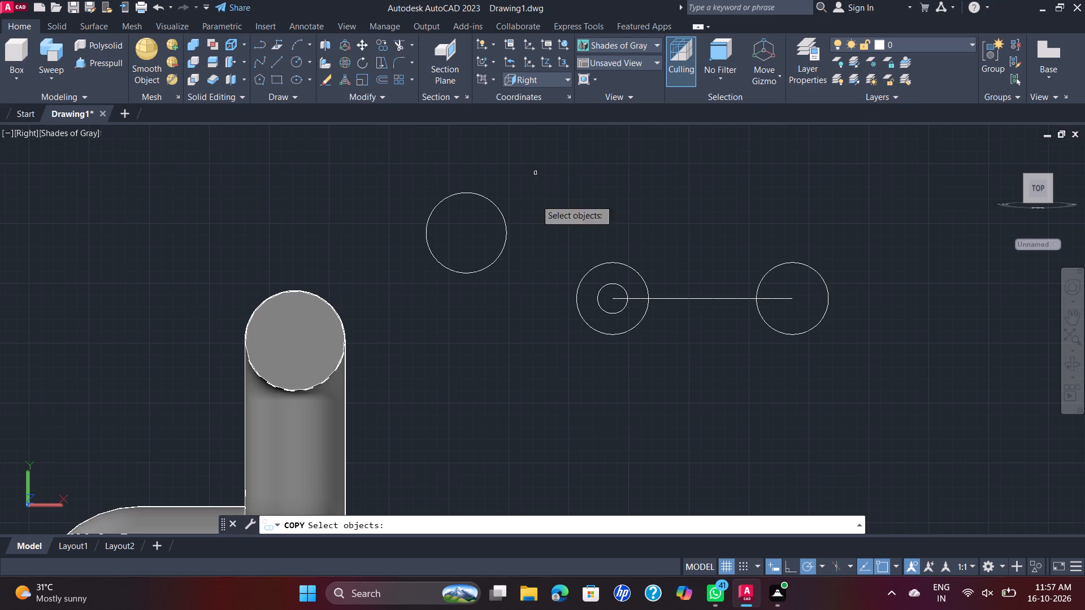
pyautogui.click(626, 287)
pyautogui.rightClick(622, 293)
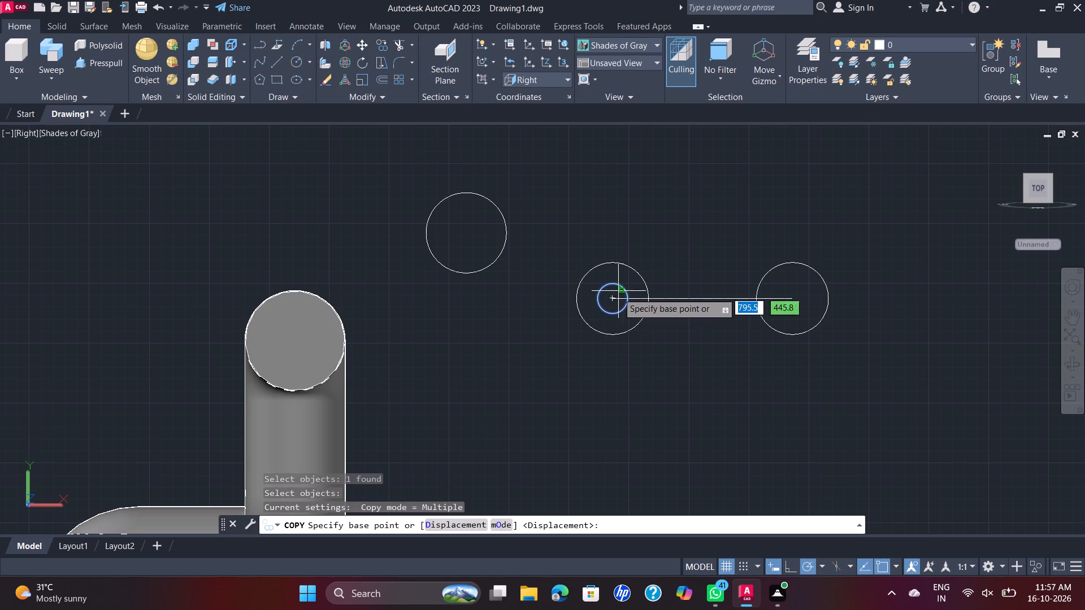
pyautogui.click(612, 302)
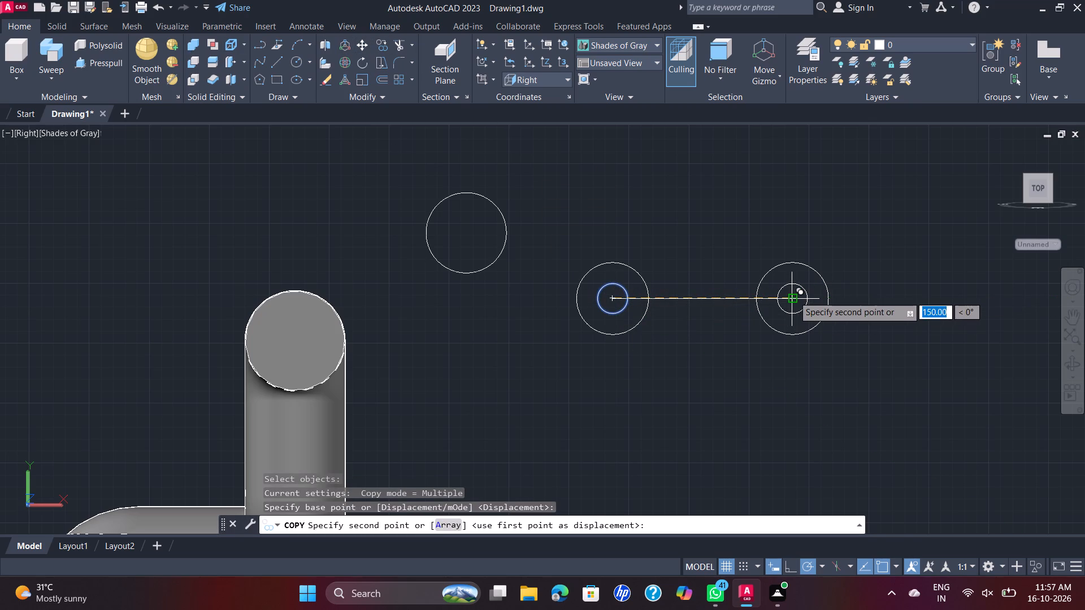
pyautogui.click(793, 296)
pyautogui.press('Escape')
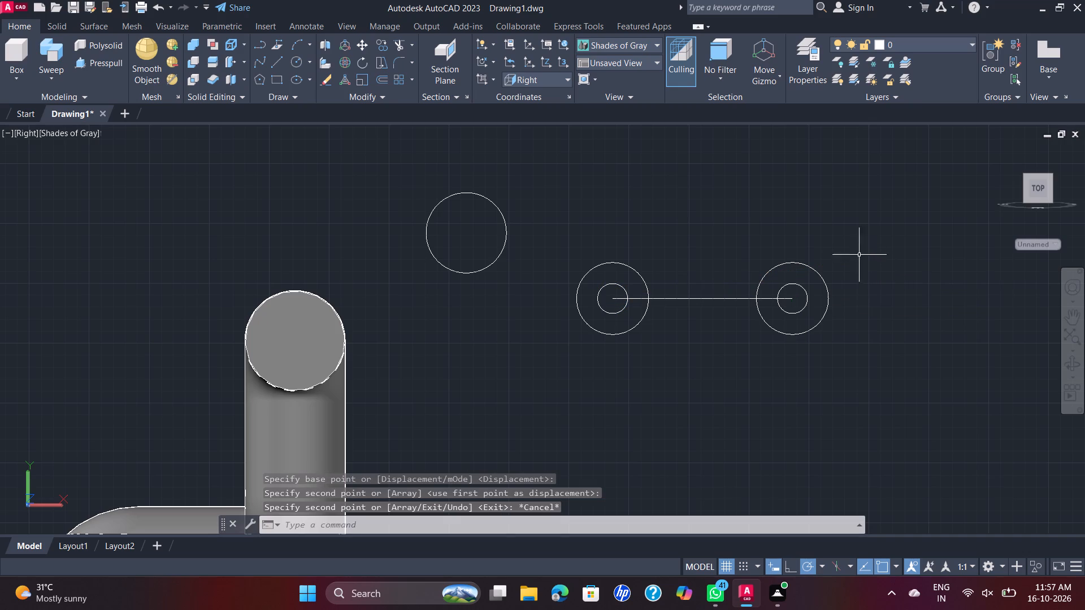
# Check the diameter of the loose circle between the pipe and the flange profile using the DIM command.
pyautogui.click(497, 207)
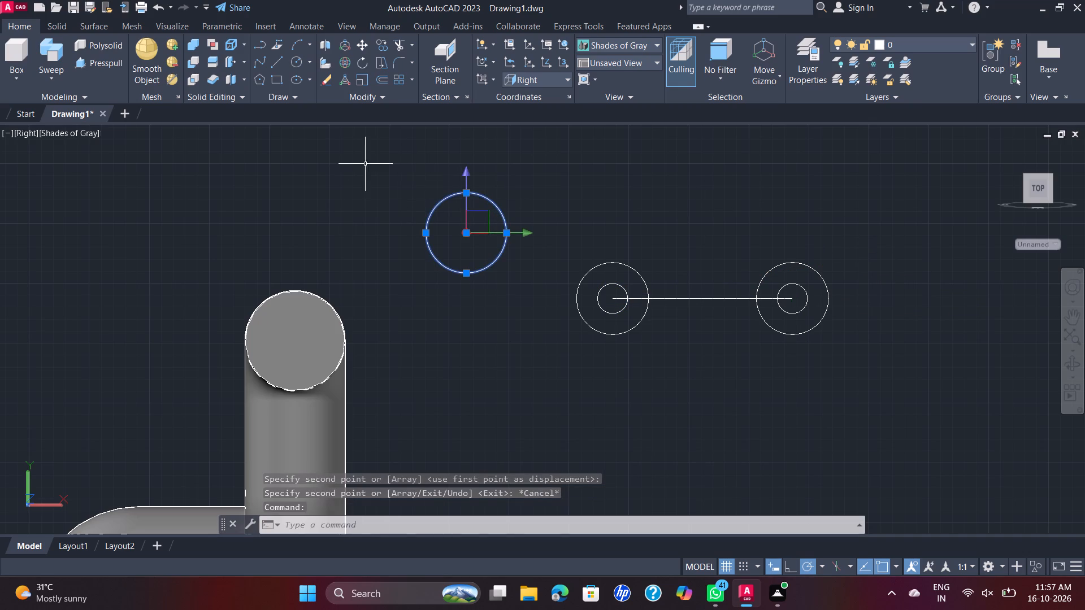
pyautogui.press('Escape')
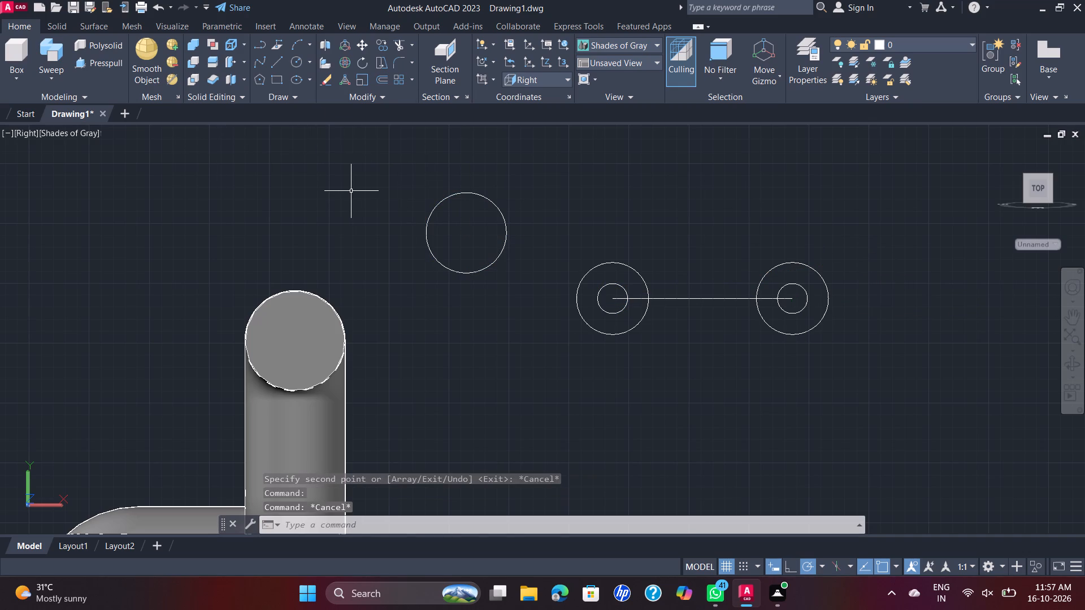
pyautogui.press('d')
pyautogui.write('IM')
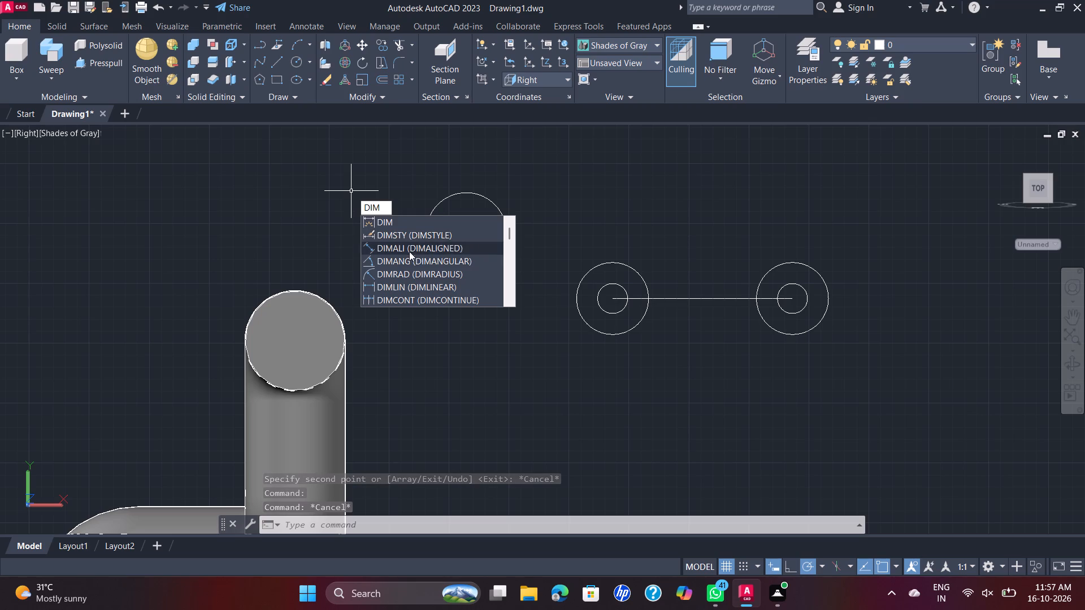
pyautogui.press('Return')
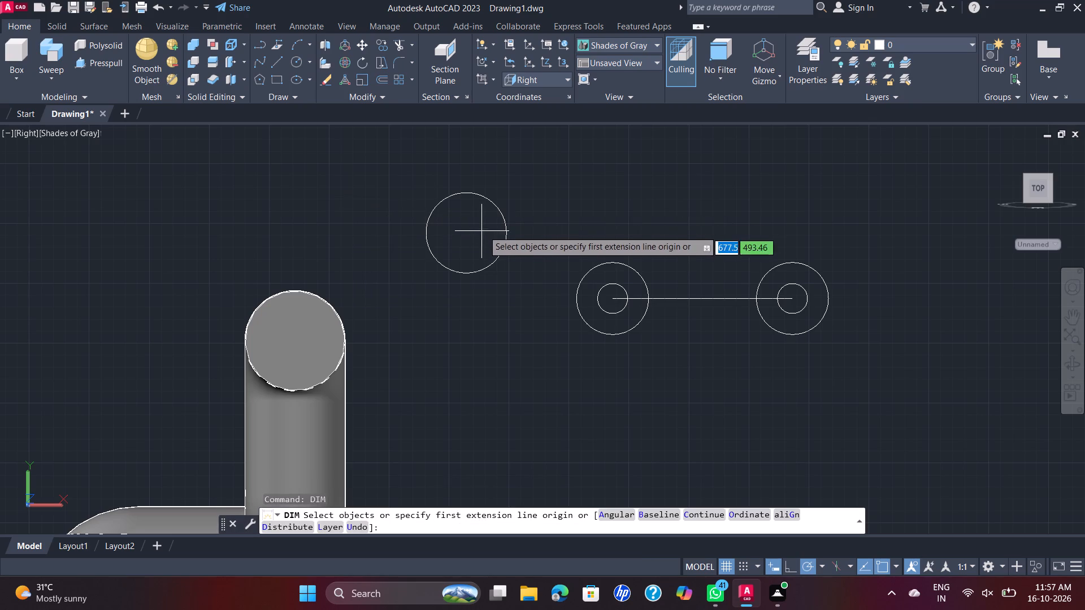
pyautogui.click(501, 206)
pyautogui.scroll(3, 514, 198)
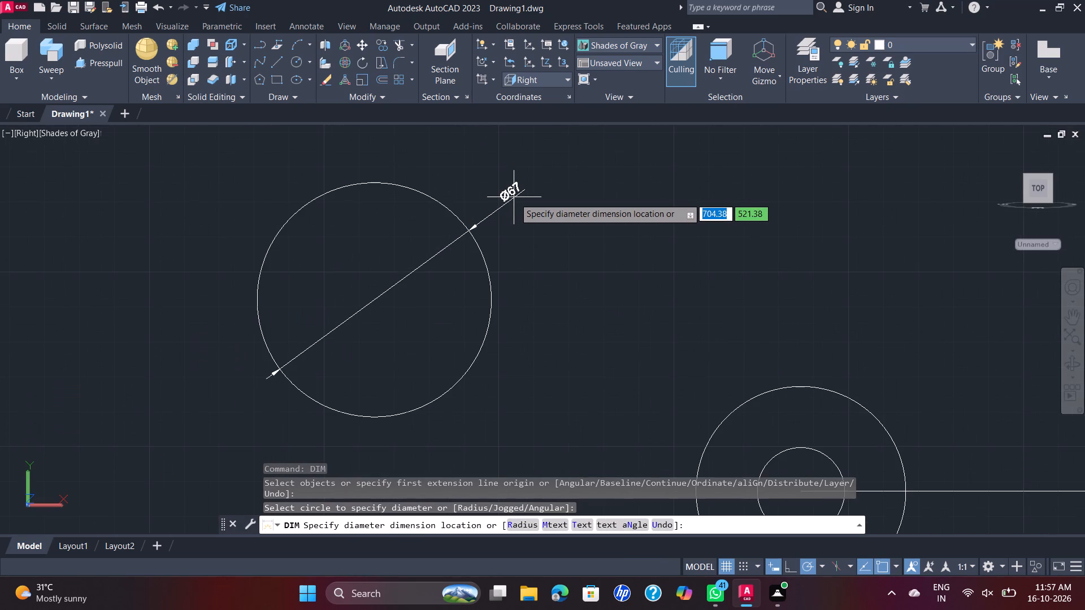
pyautogui.press('Escape')
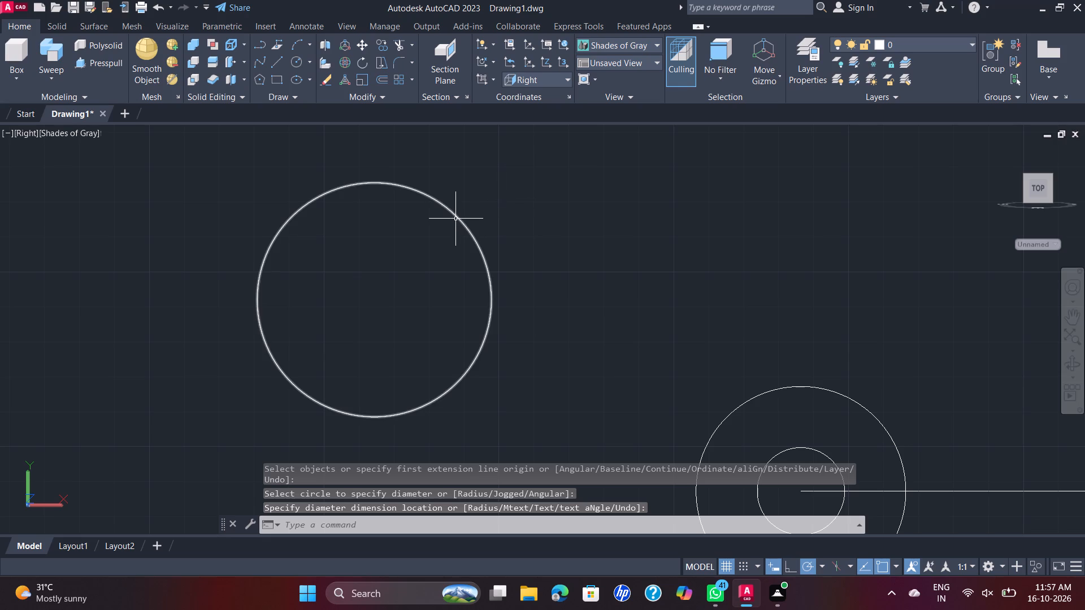
# Draw a circle of radius 63 mm centred on the midpoint of the 150 mm line.
pyautogui.scroll(-2, 456, 219)
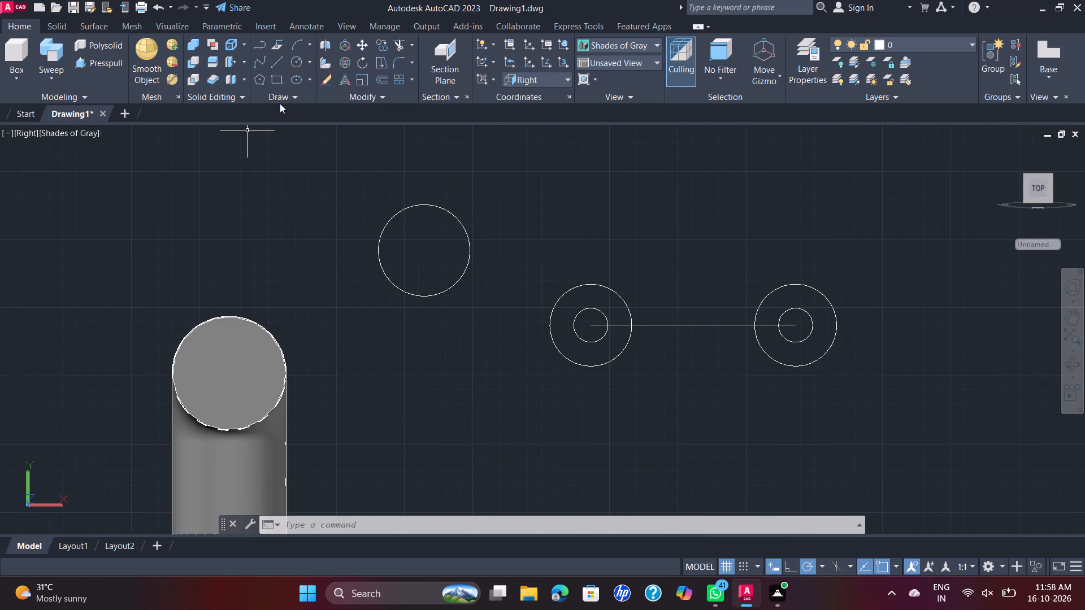
pyautogui.click(298, 64)
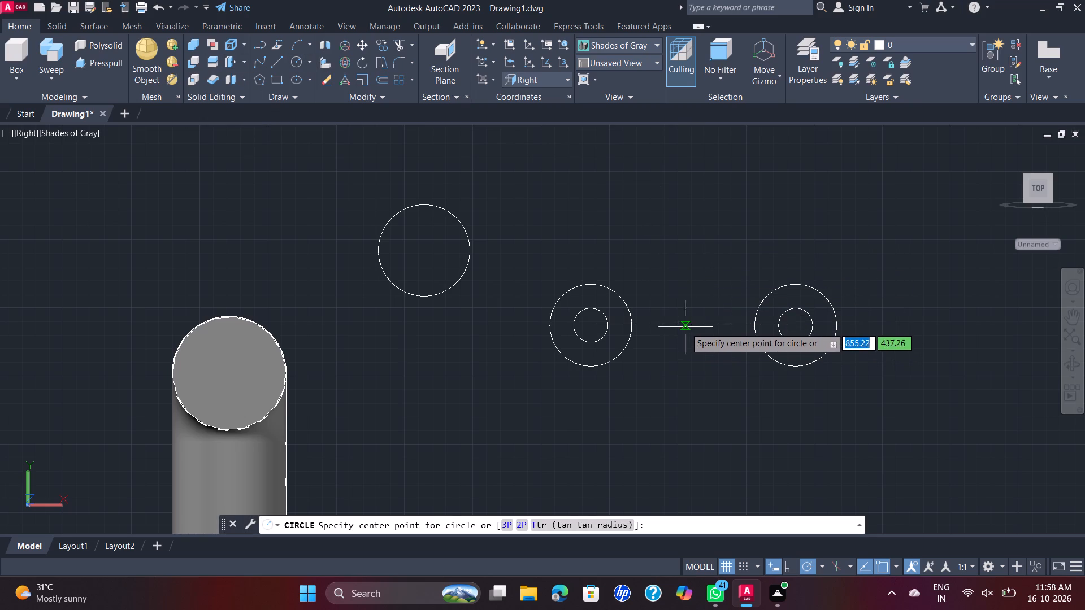
pyautogui.click(691, 327)
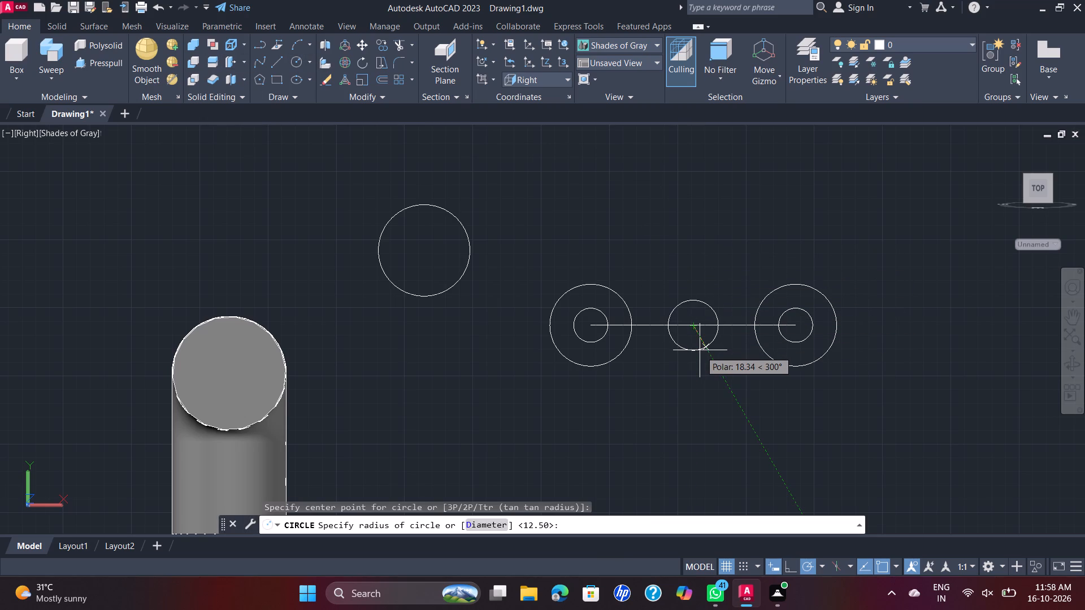
pyautogui.press('6')
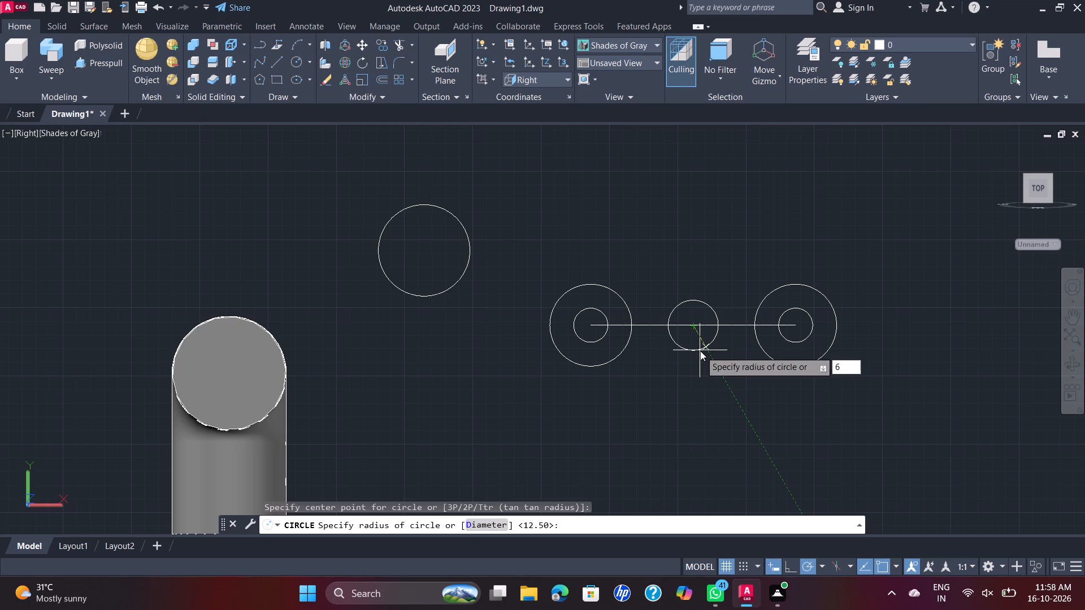
pyautogui.press('3')
pyautogui.press('Return')
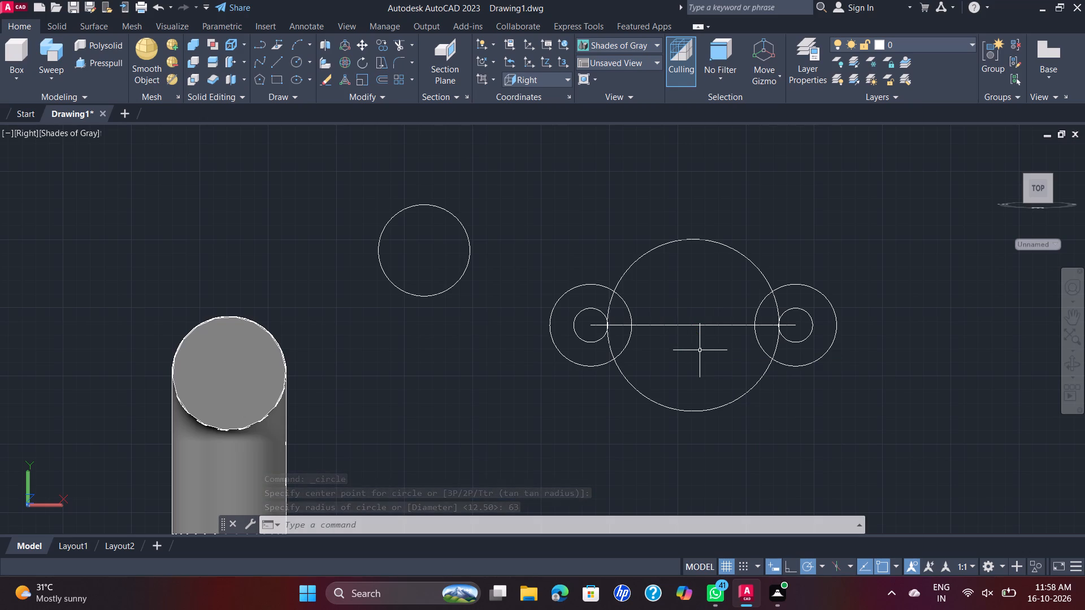
# Move the loose circle by its centre to the midpoint of the 150 mm line, concentric with the 63 mm radius circle.
pyautogui.scroll(-1, 701, 351)
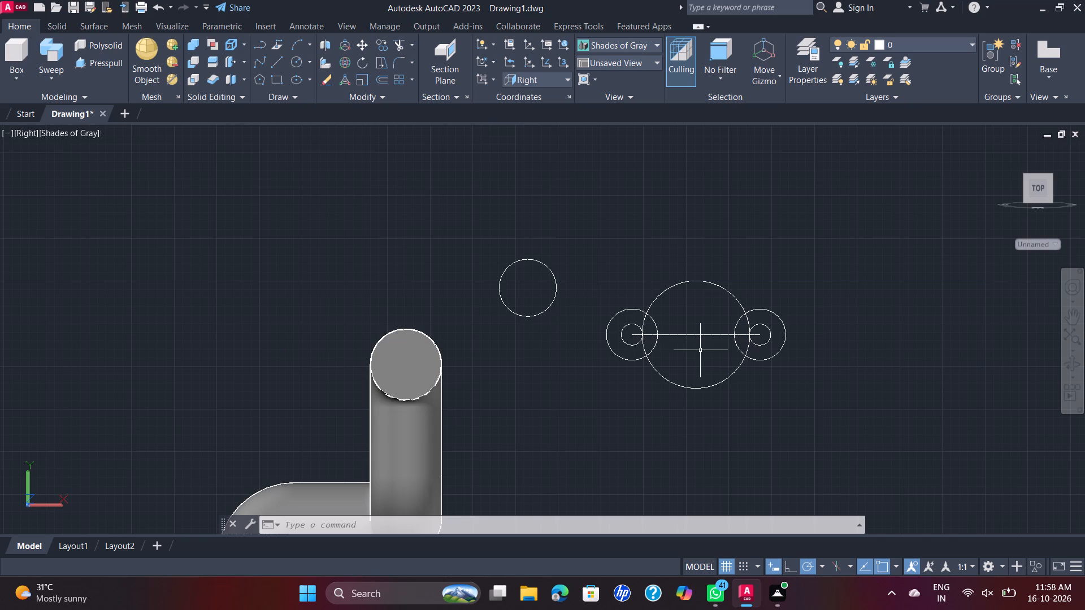
pyautogui.scroll(1, 702, 332)
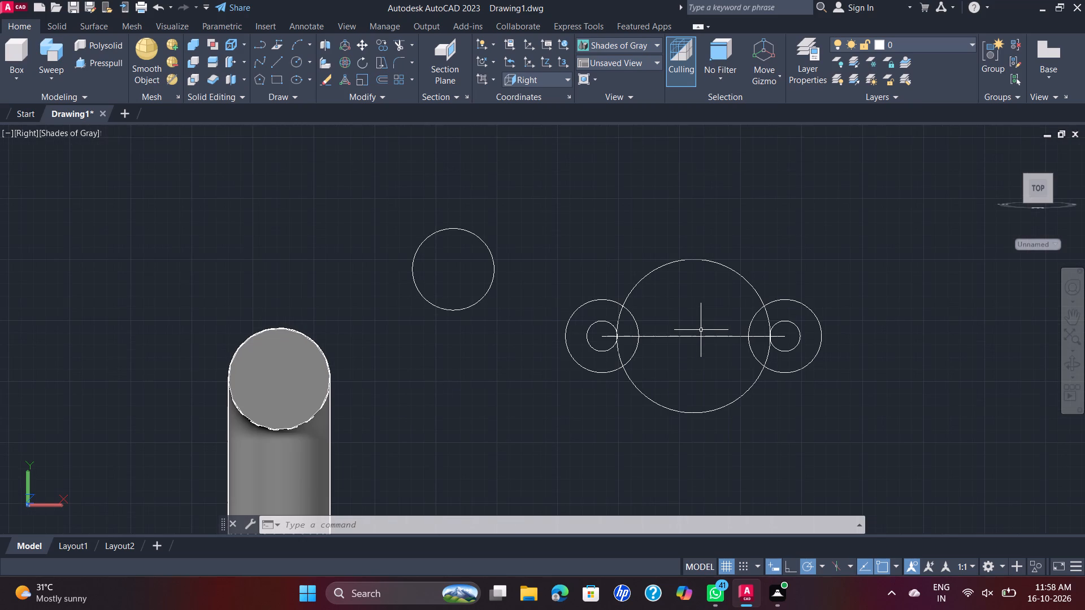
pyautogui.scroll(1, 701, 330)
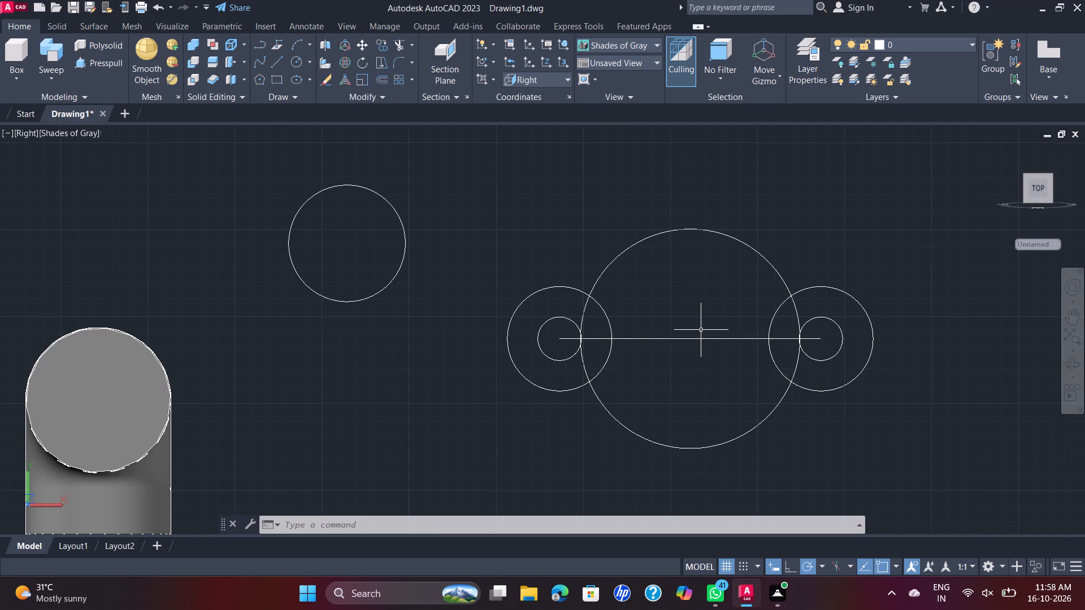
pyautogui.click(397, 219)
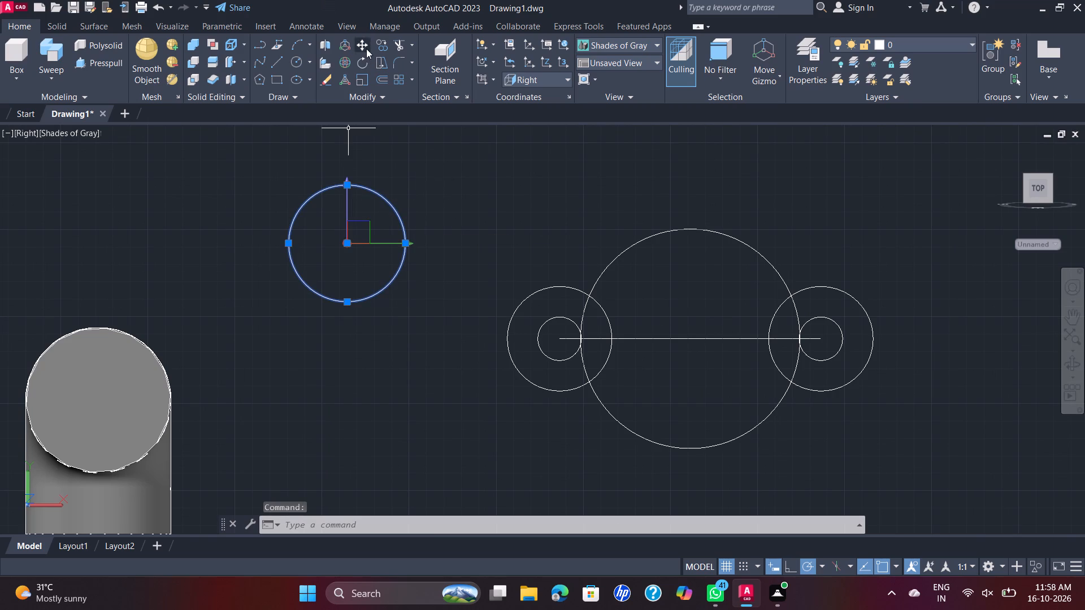
pyautogui.click(365, 48)
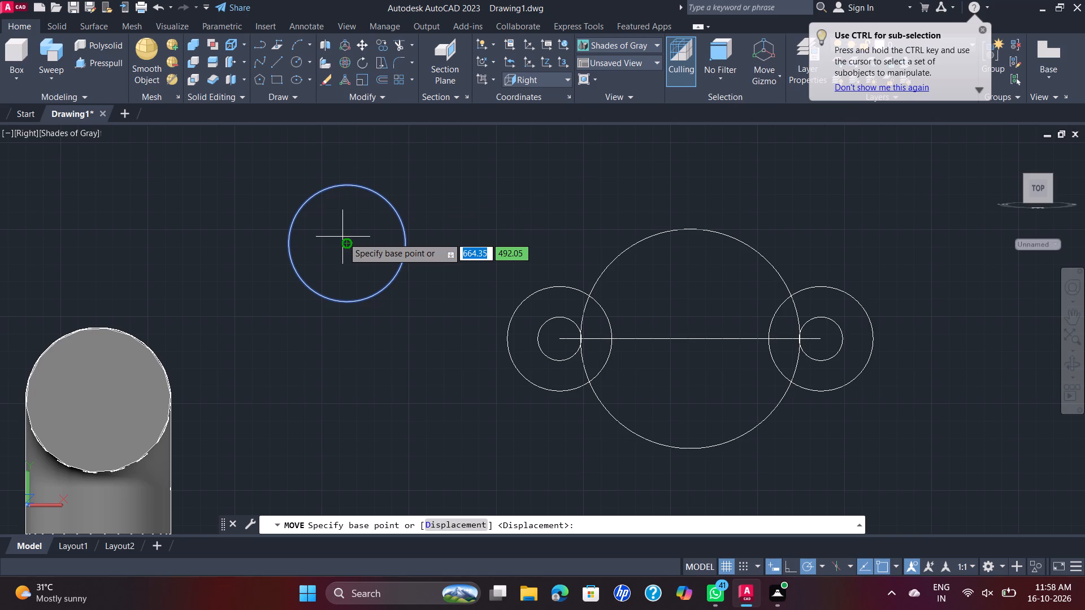
pyautogui.click(345, 241)
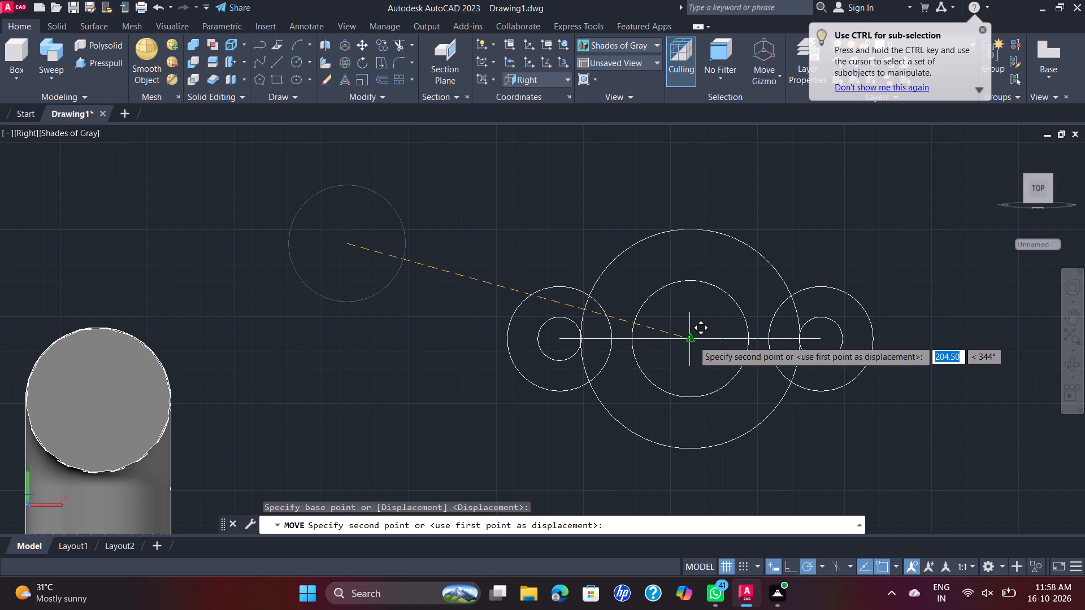
pyautogui.click(693, 341)
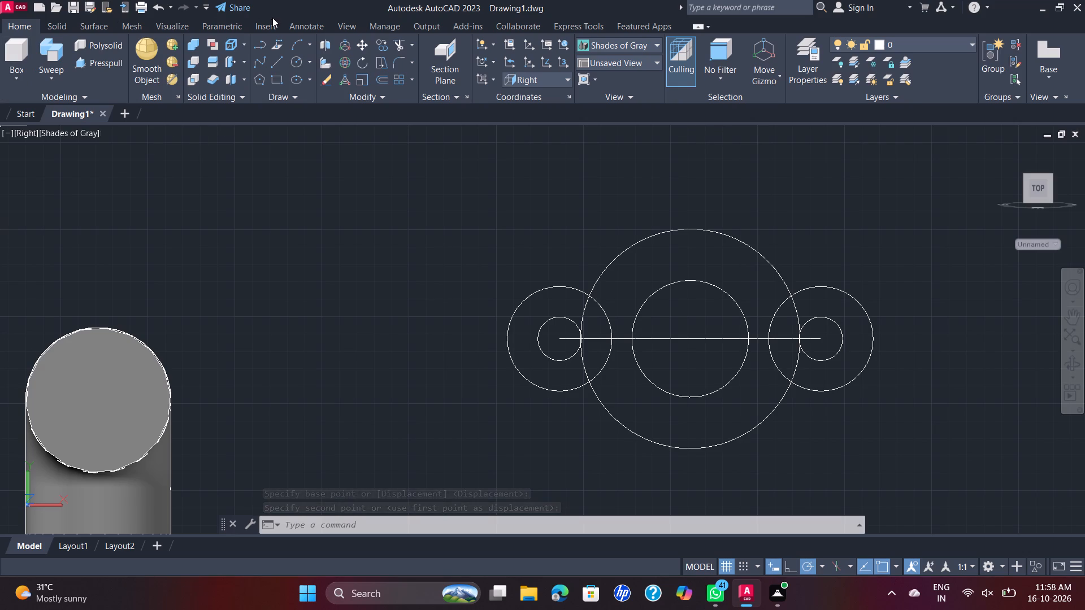
# Draw lines from the top quadrants of both 30 mm radius circles to tangent points on the upper half of the 63 mm radius circle.
pyautogui.click(276, 63)
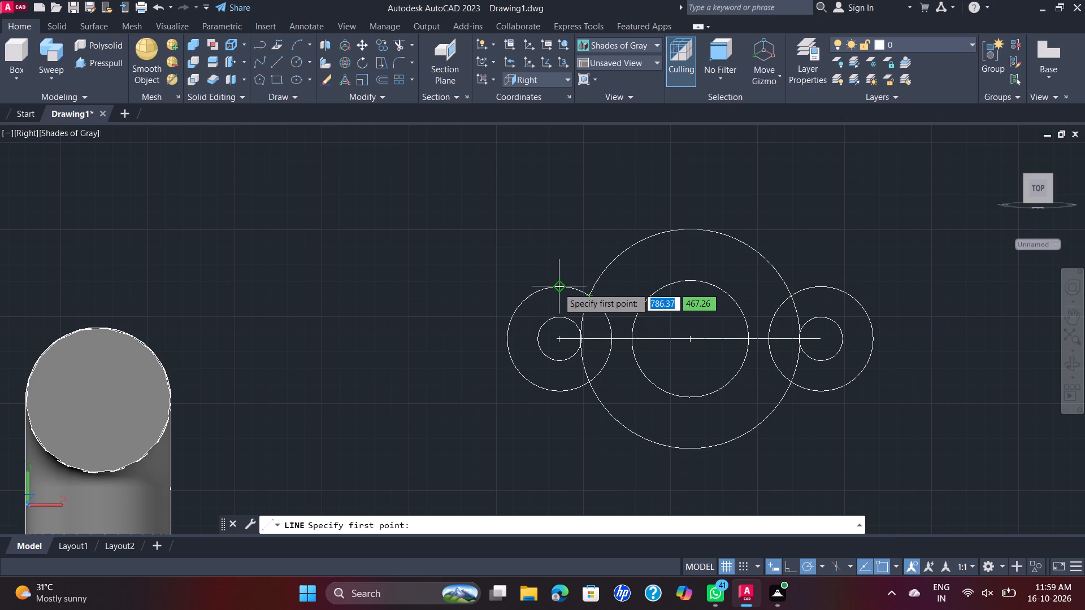
pyautogui.click(558, 287)
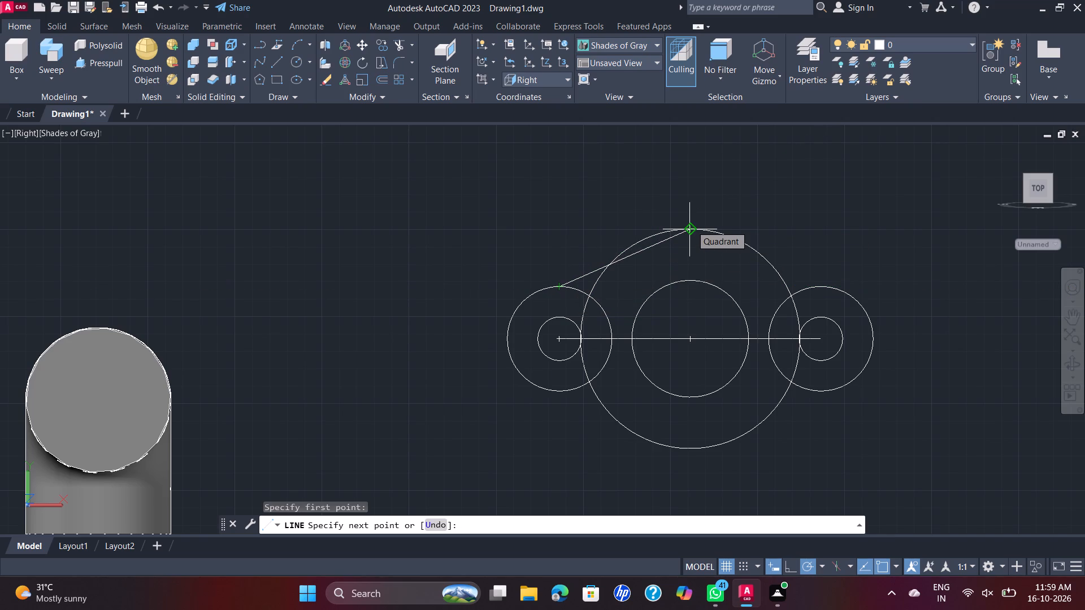
pyautogui.click(640, 245)
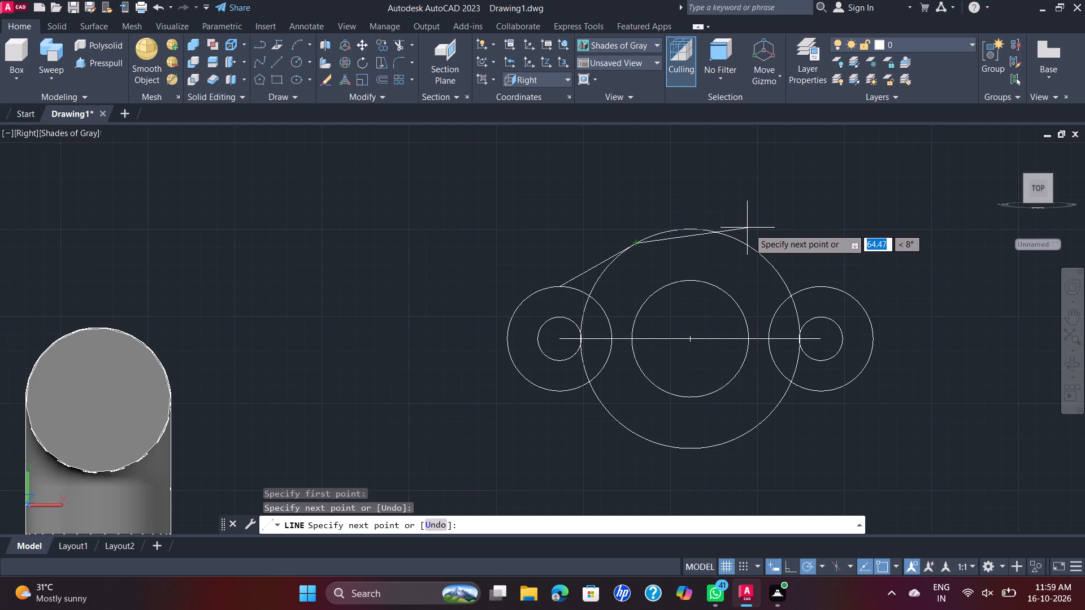
pyautogui.press('Escape')
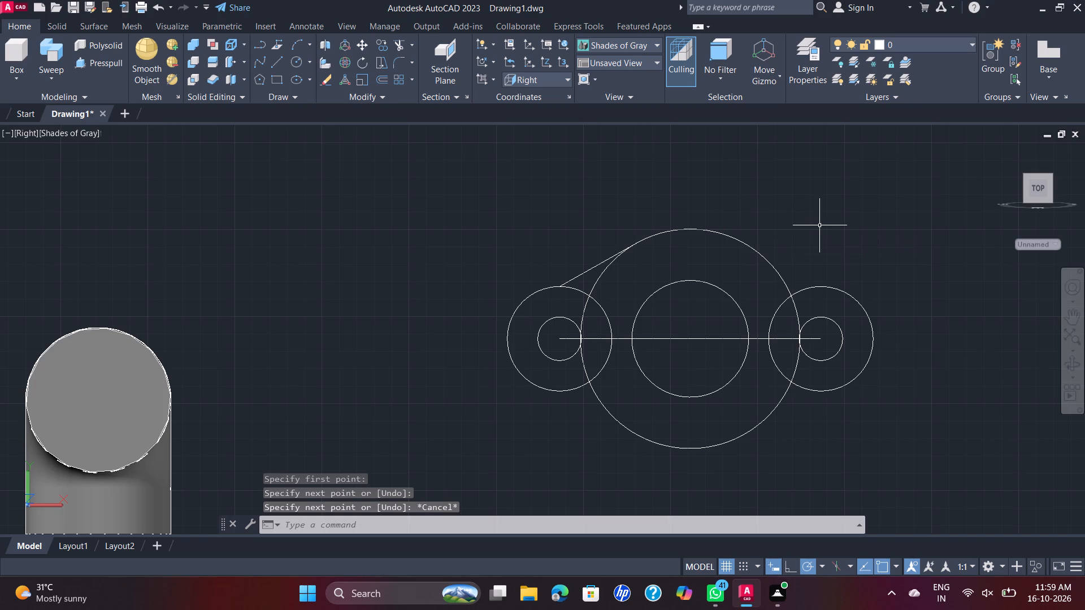
pyautogui.press('space')
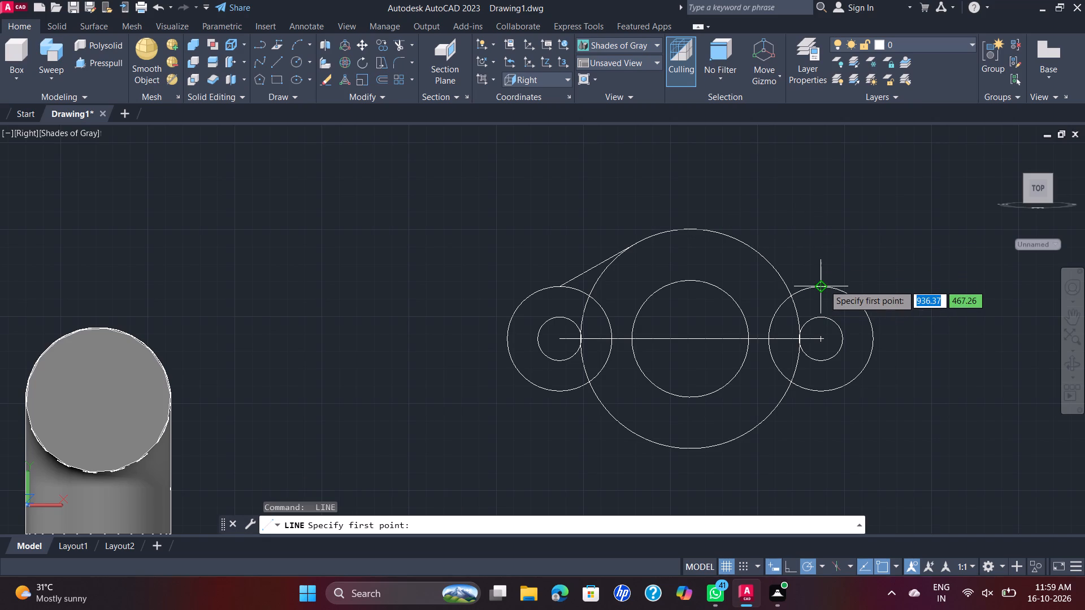
pyautogui.click(824, 285)
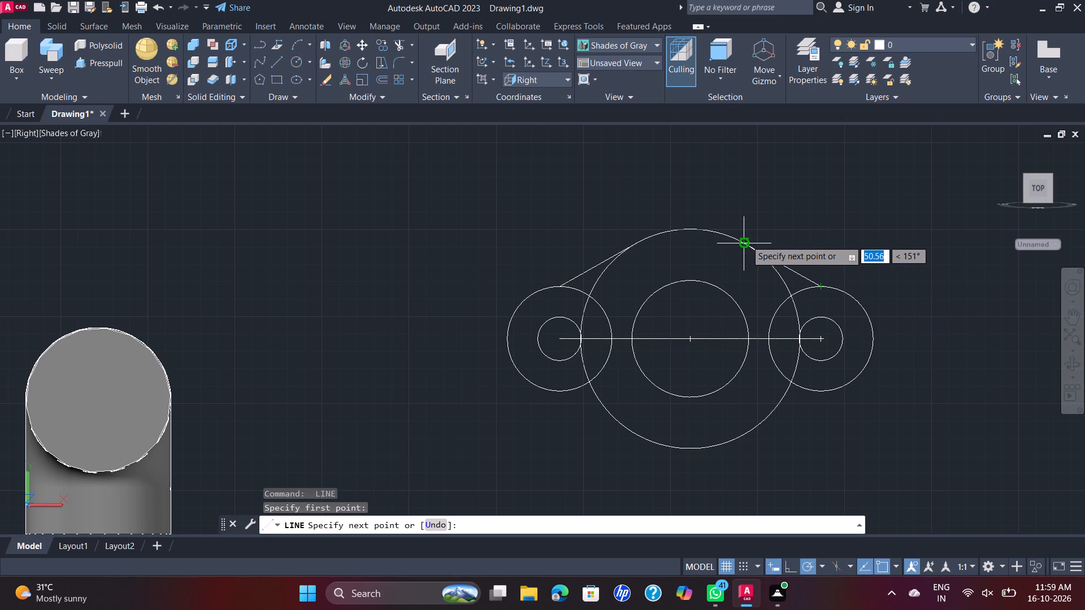
pyautogui.click(746, 240)
pyautogui.press('Escape')
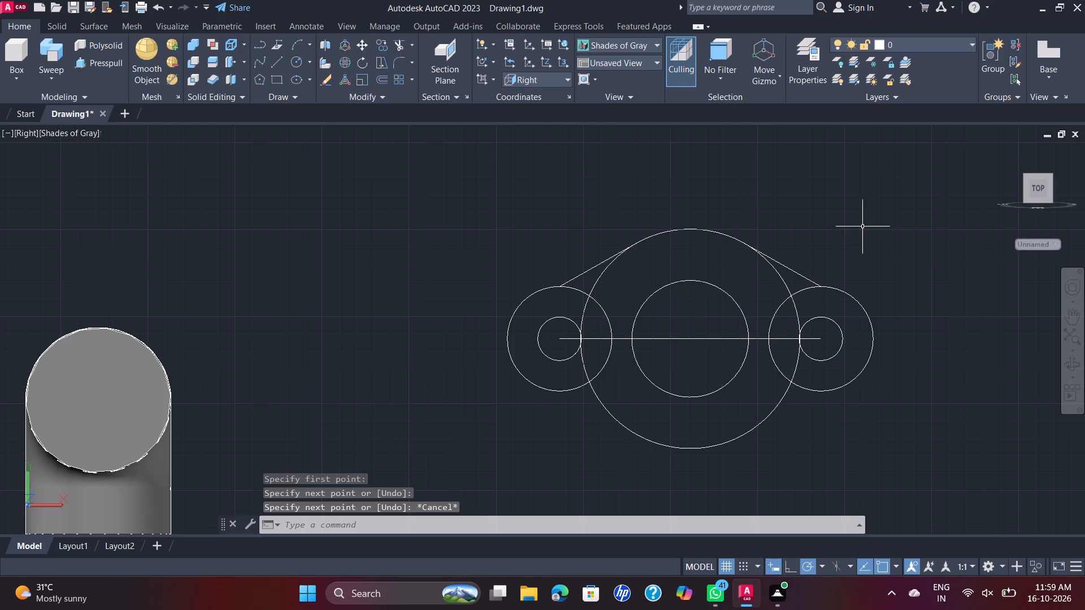
# Draw lines from the bottom quadrants of both 30 mm radius circles to tangent points on the lower half of the 63 mm radius circle.
pyautogui.press('space')
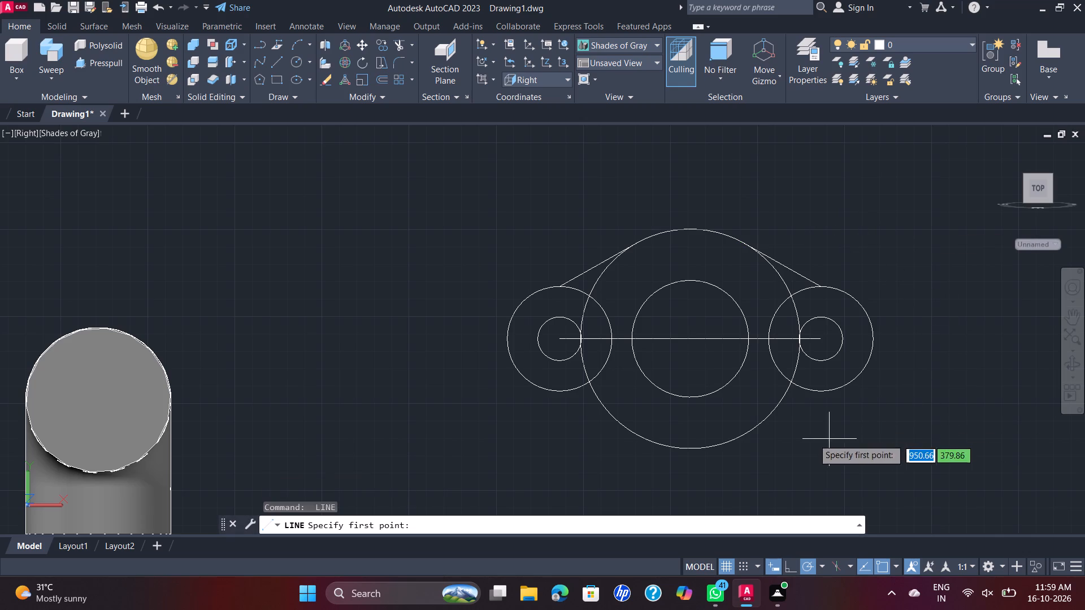
pyautogui.click(558, 391)
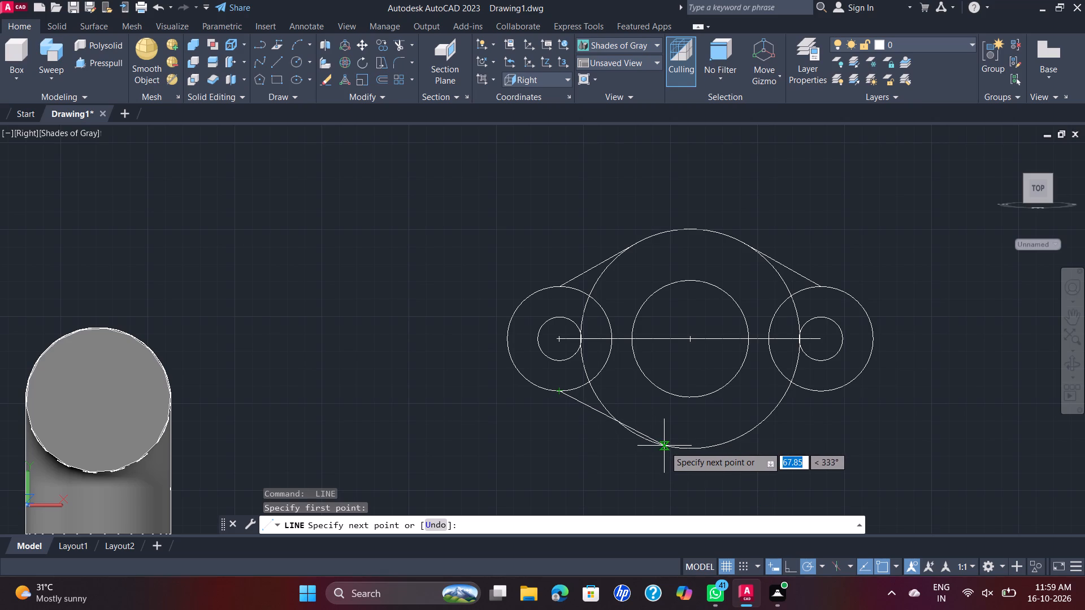
pyautogui.click(636, 437)
pyautogui.press('Escape')
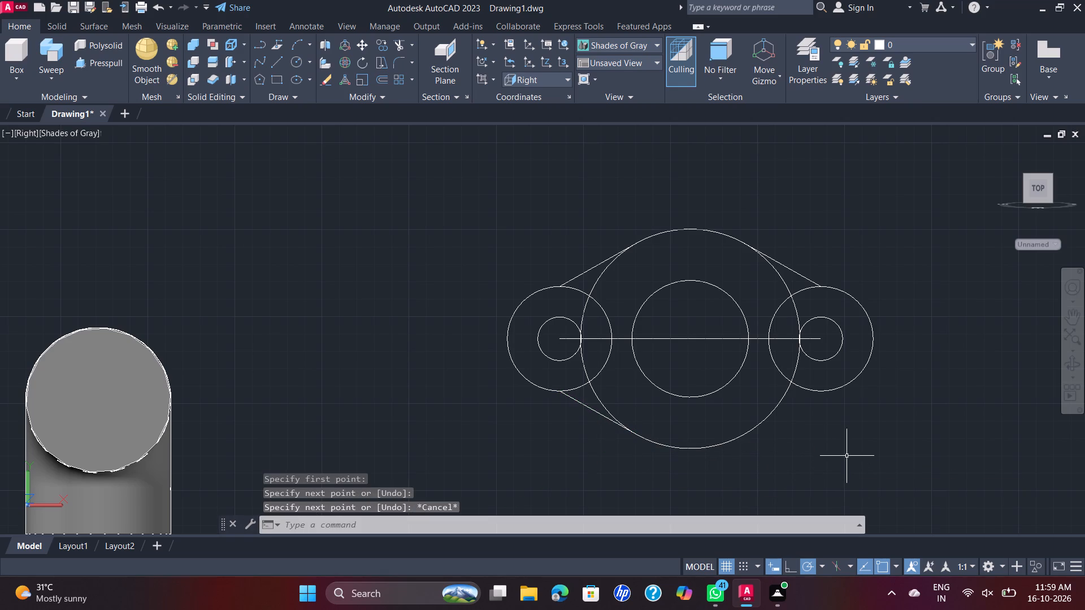
pyautogui.press('space')
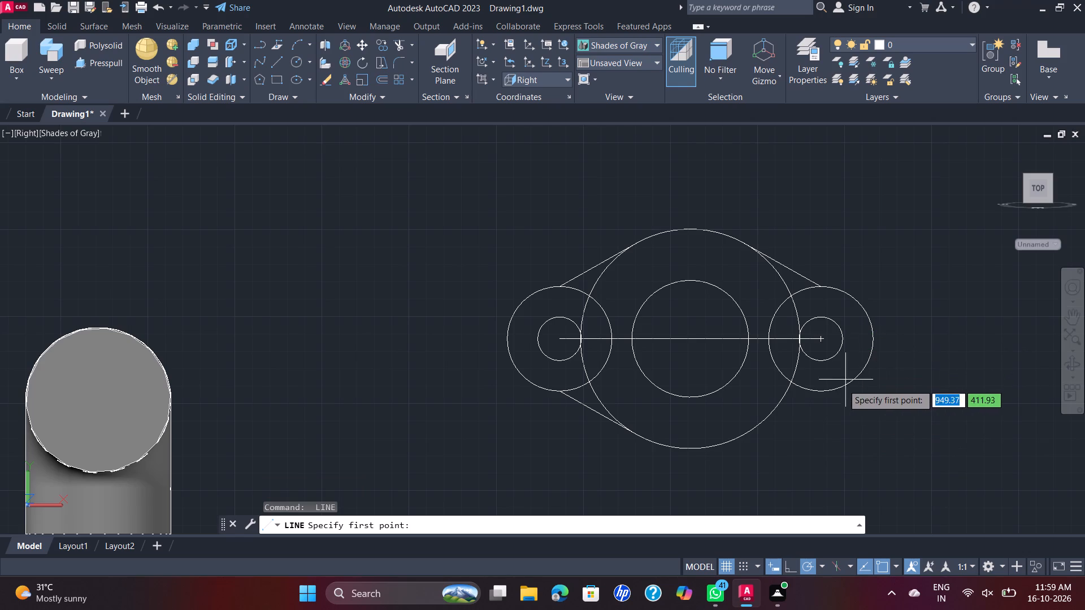
pyautogui.moveTo(818, 394); pyautogui.dragTo(805, 396)
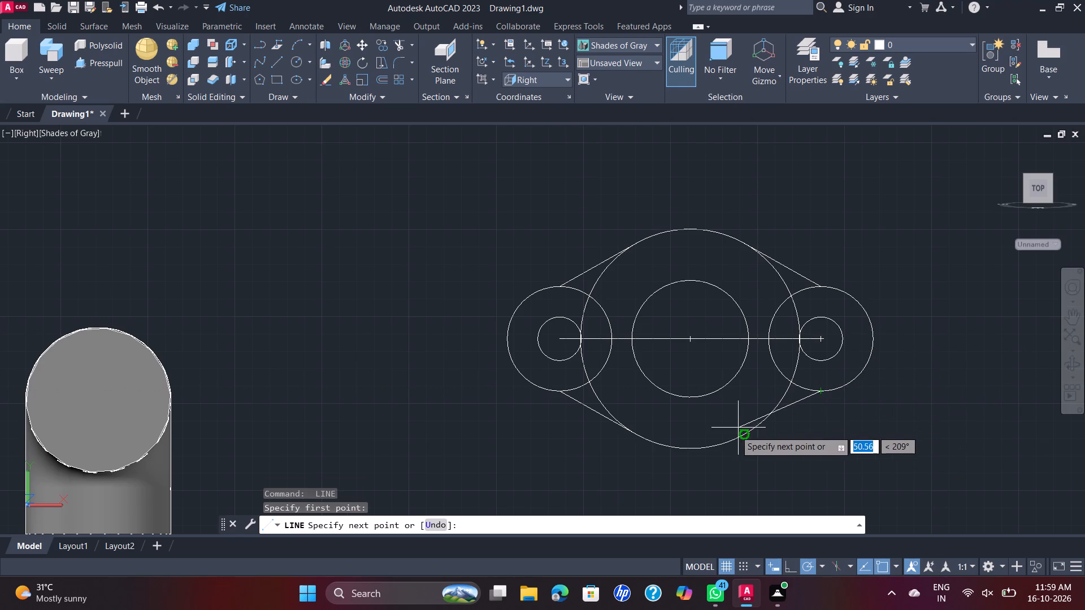
pyautogui.click(746, 435)
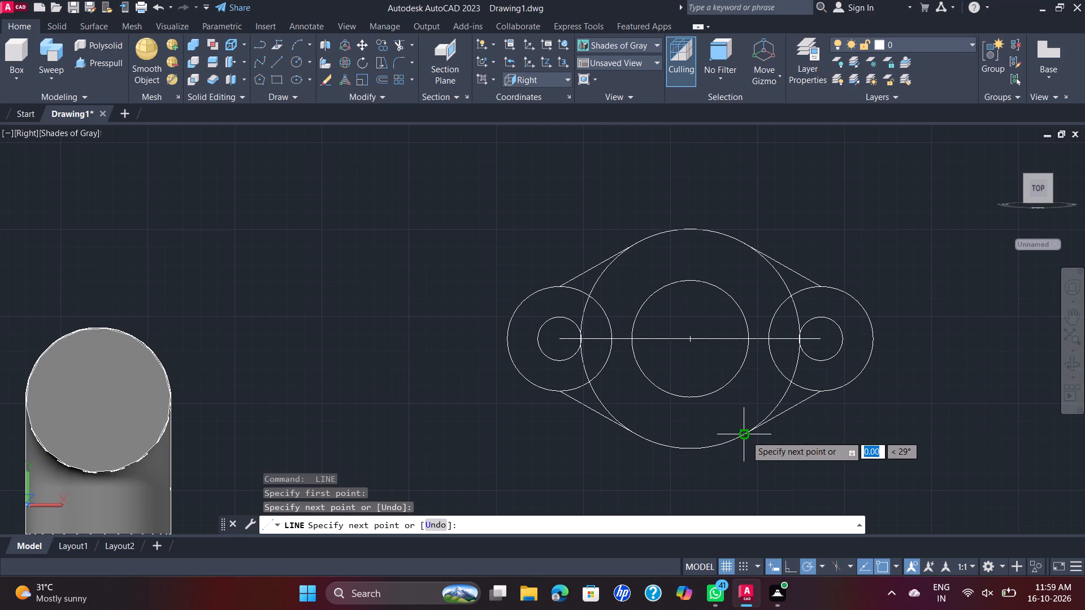
pyautogui.press('Escape')
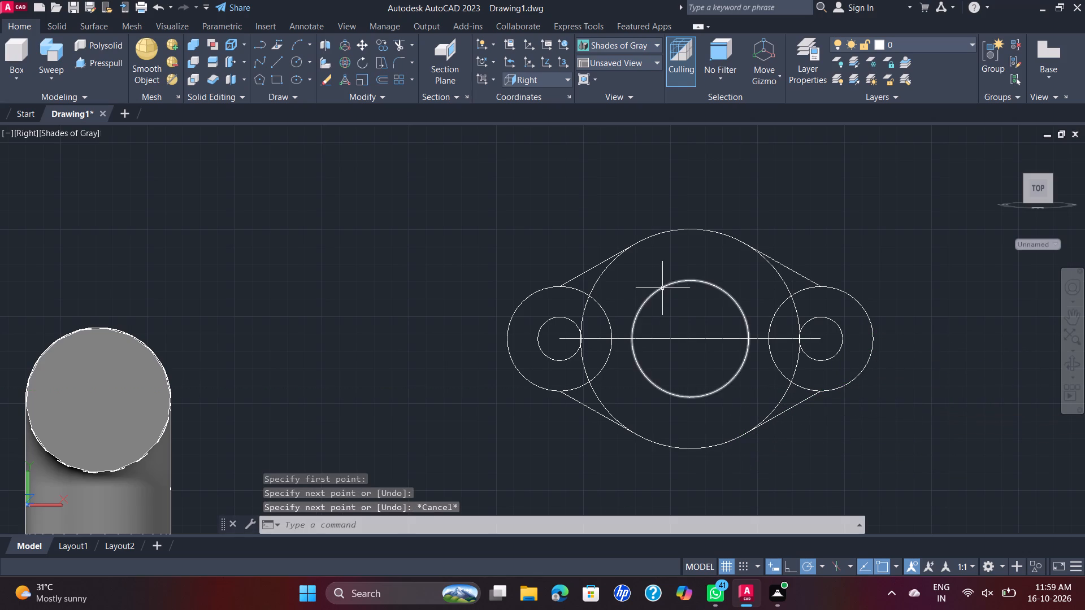
# Trim away the side arcs of the 63 mm radius circle between the tangent lines, leaving its upper and lower arcs.
pyautogui.click(395, 47)
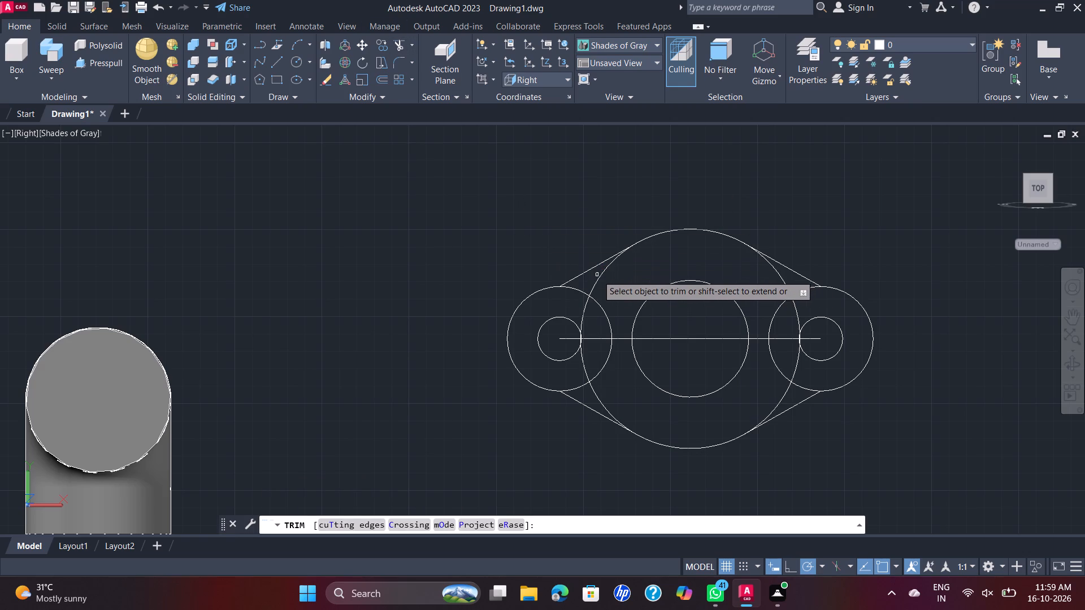
pyautogui.click(601, 276)
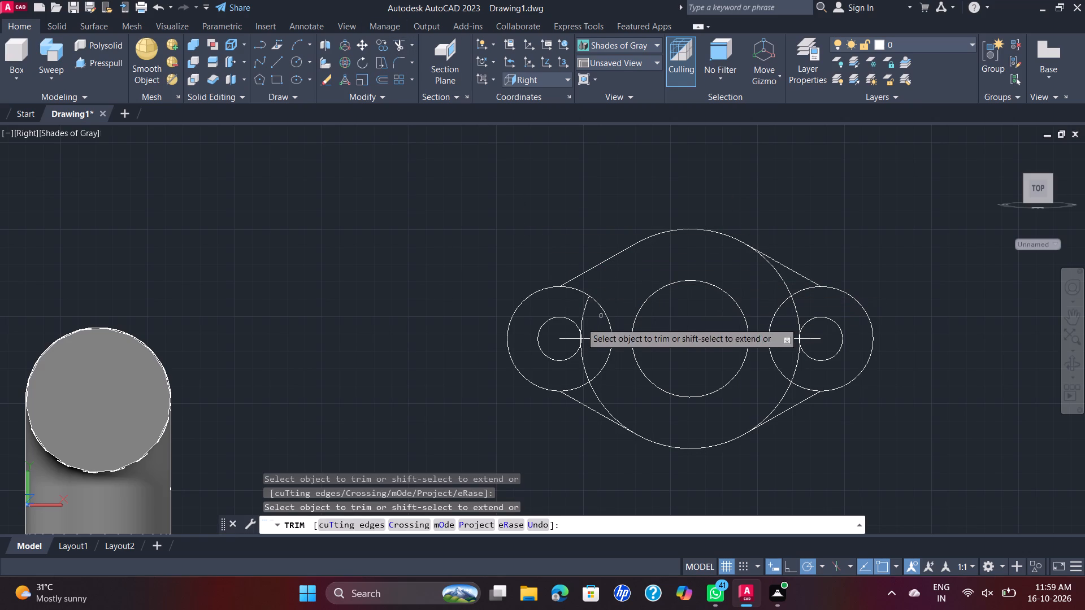
pyautogui.click(583, 319)
pyautogui.click(581, 353)
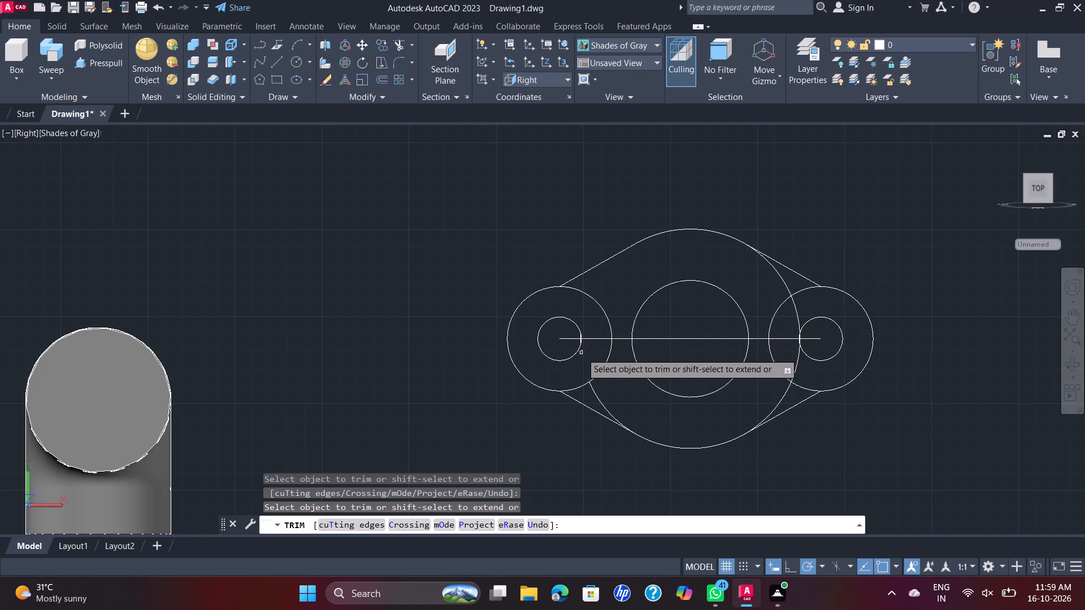
pyautogui.click(596, 396)
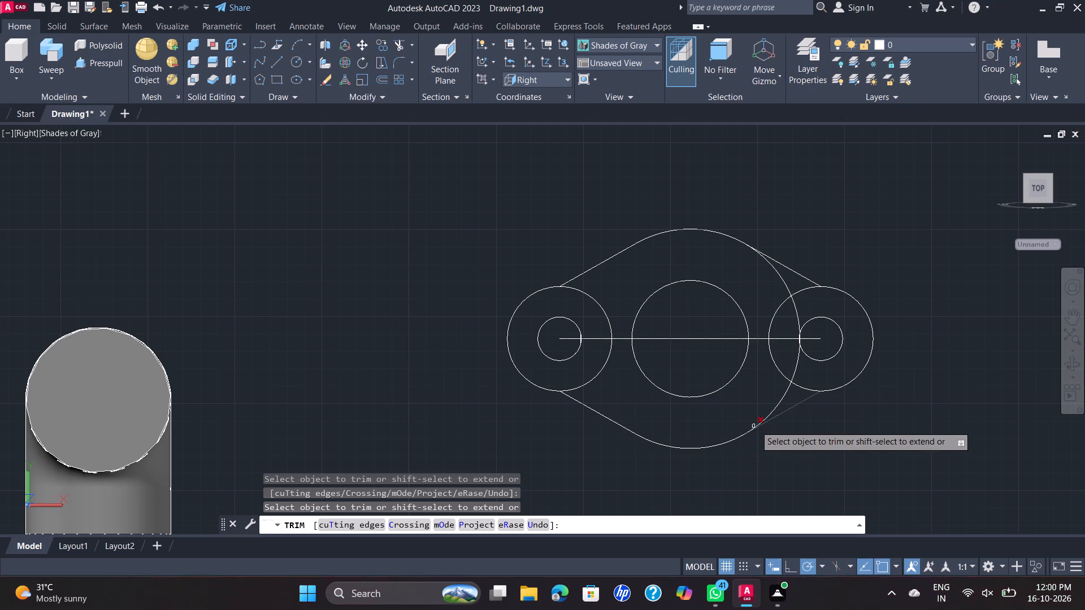
pyautogui.click(771, 413)
pyautogui.click(796, 365)
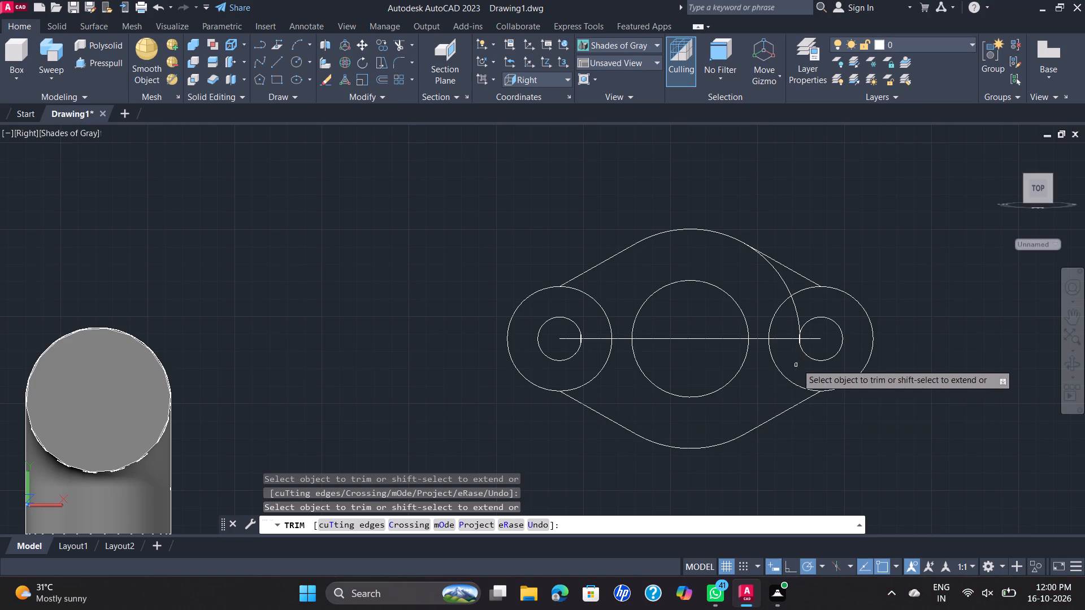
pyautogui.click(798, 315)
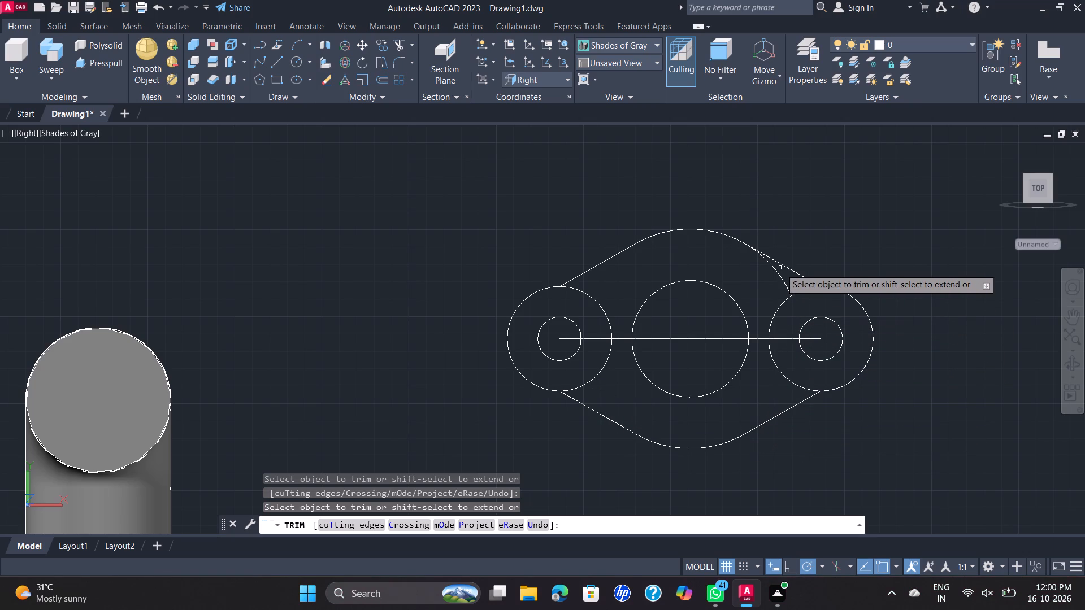
pyautogui.click(779, 275)
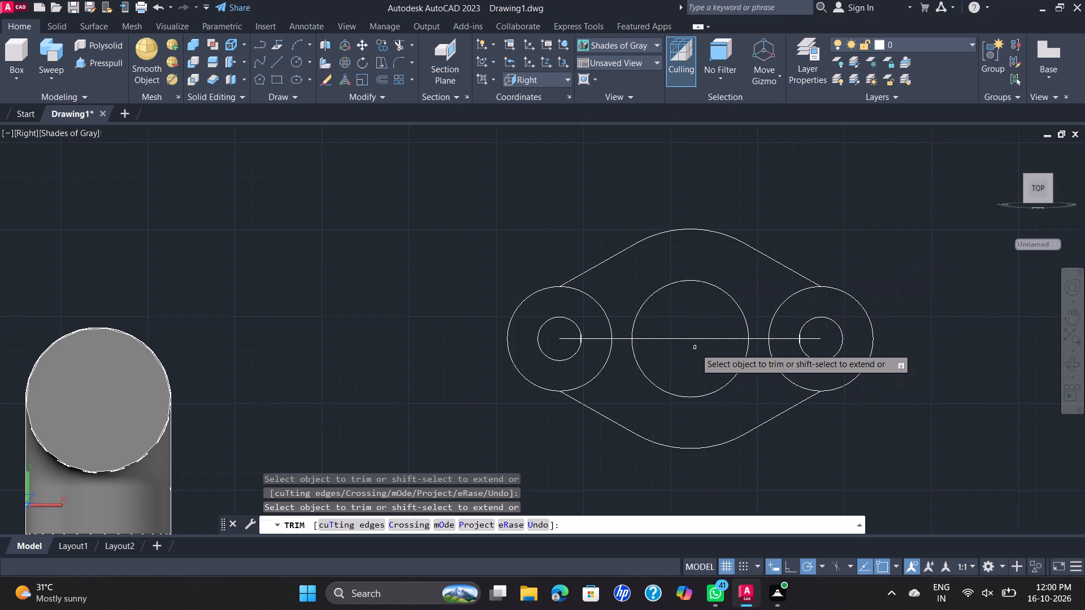
pyautogui.press('Escape')
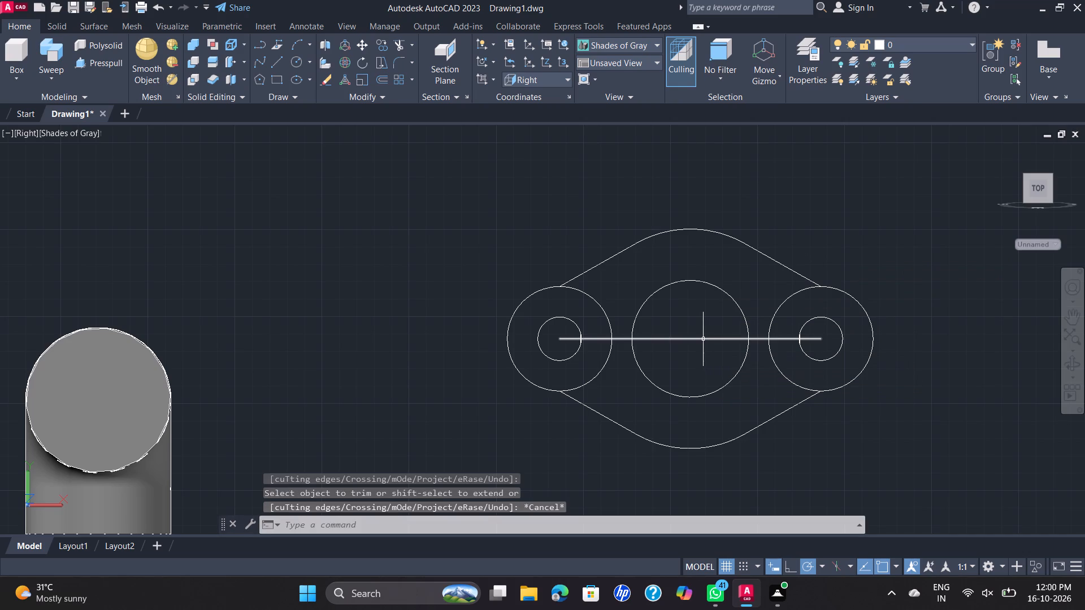
# Delete the 150 mm construction line between the two bolt-hole centres.
pyautogui.click(704, 339)
pyautogui.press('Delete')
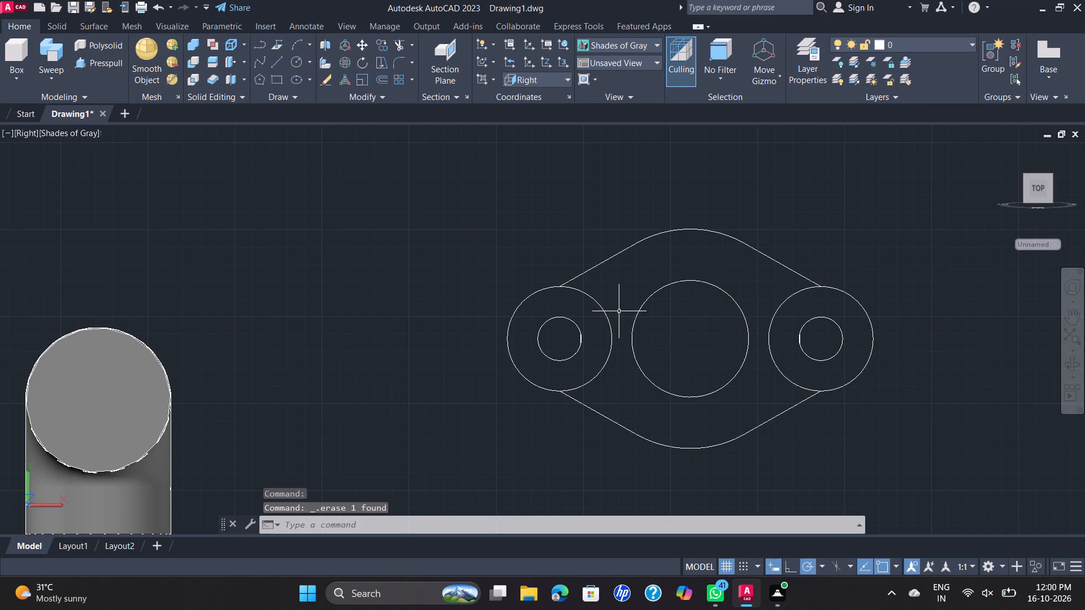
# Trim away the inner halves of both 30 mm radius circles to leave one continuous outer flange outline.
pyautogui.write('TR')
pyautogui.press('Return')
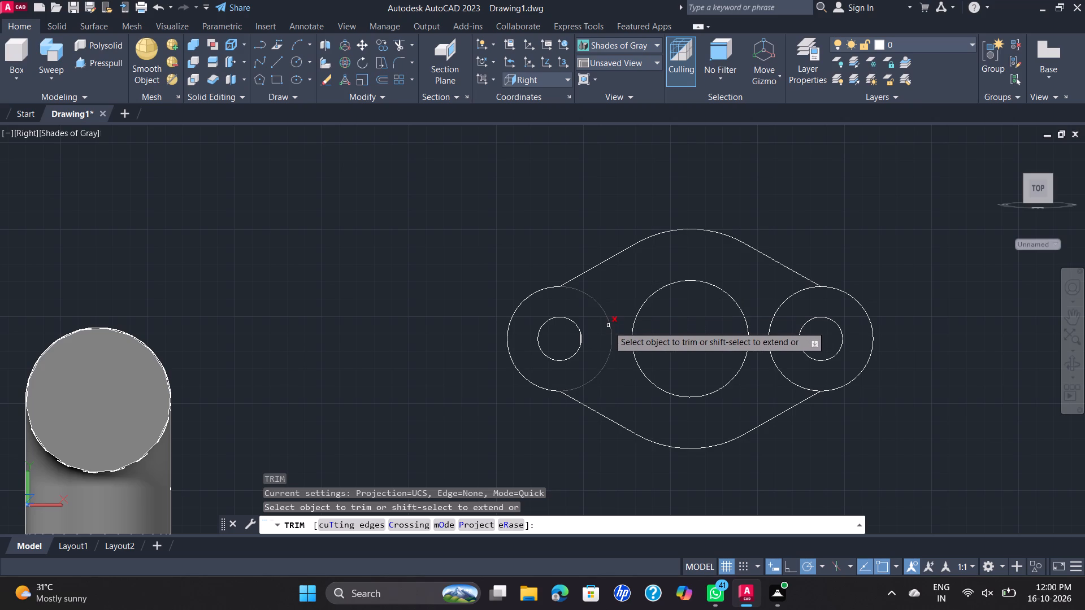
pyautogui.click(609, 326)
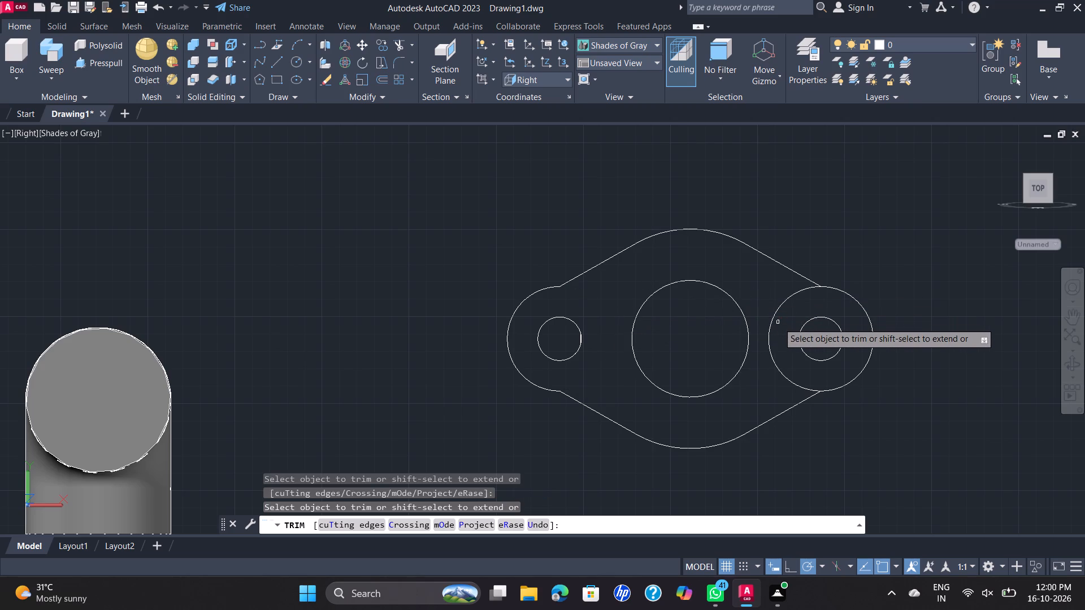
pyautogui.click(771, 320)
pyautogui.scroll(-1, 852, 244)
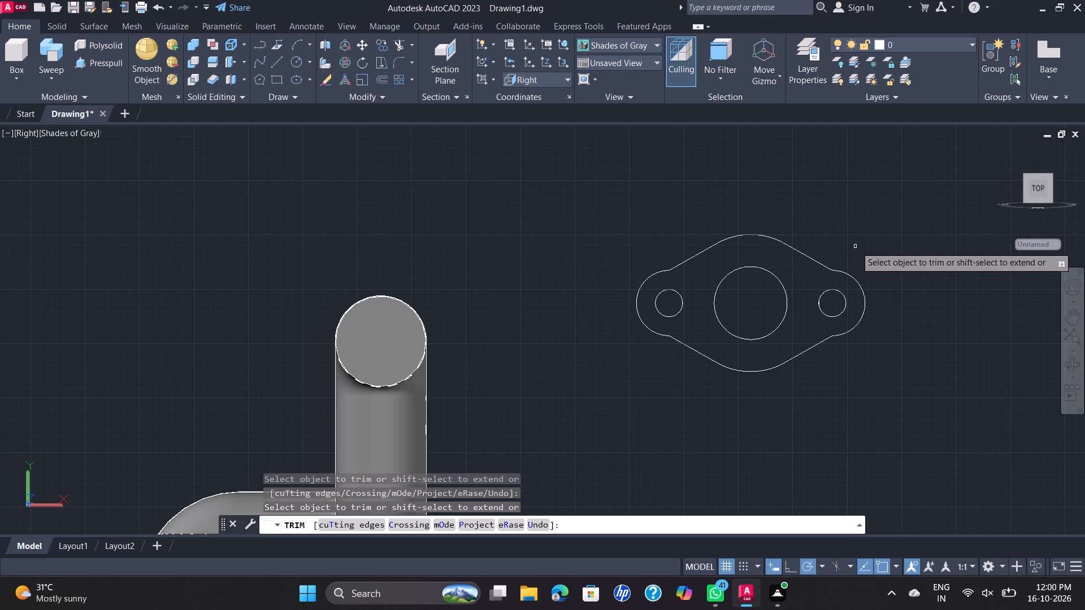
pyautogui.press('Escape')
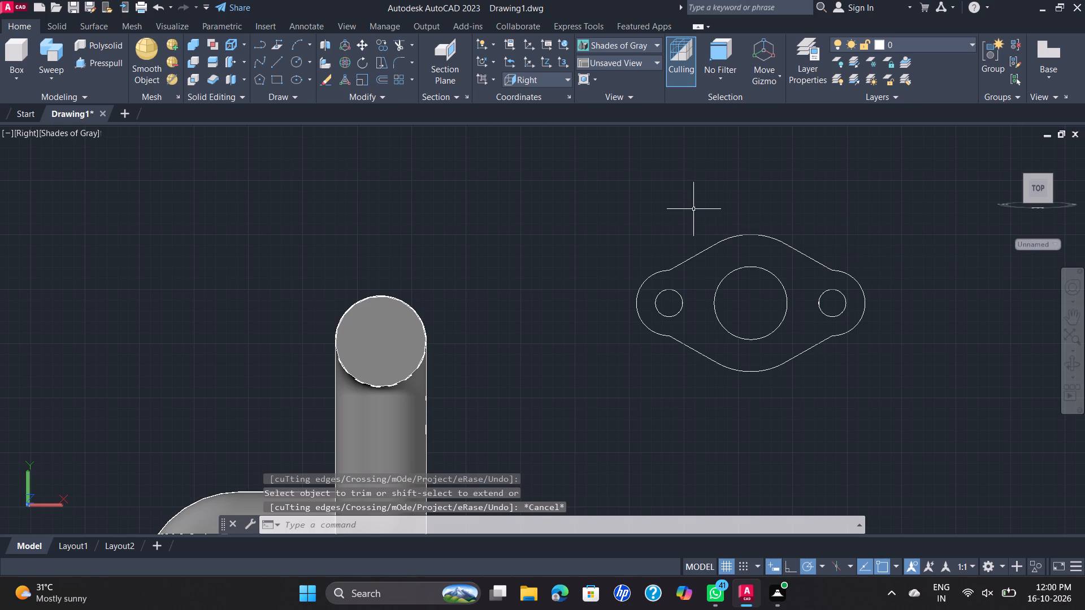
# Join the flange's outer arcs and tangent lines into a single polyline.
pyautogui.click(528, 185)
pyautogui.click(910, 389)
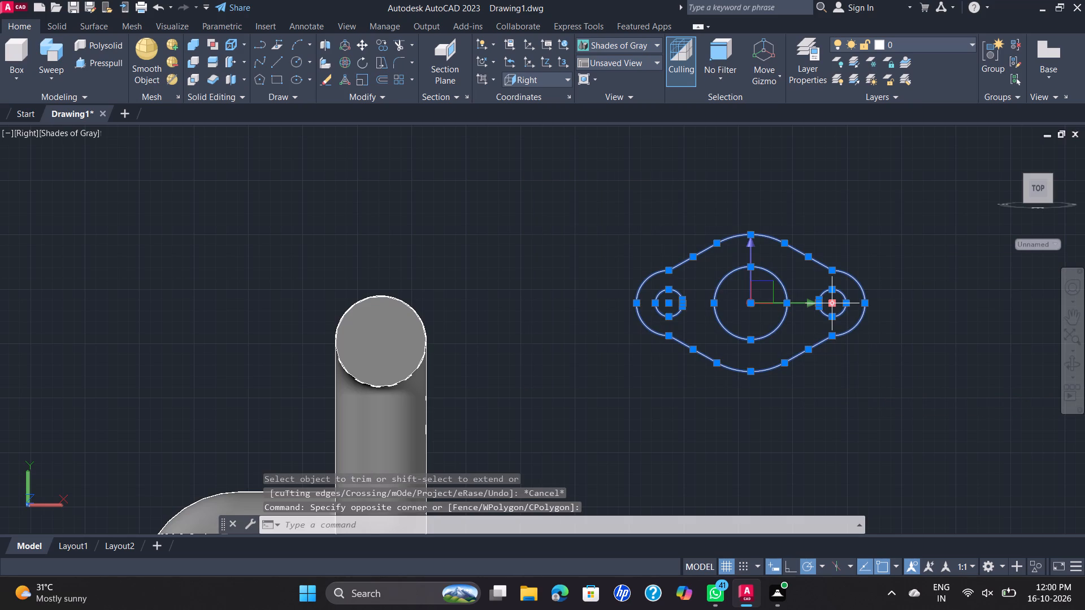
pyautogui.press('j')
pyautogui.press('Return')
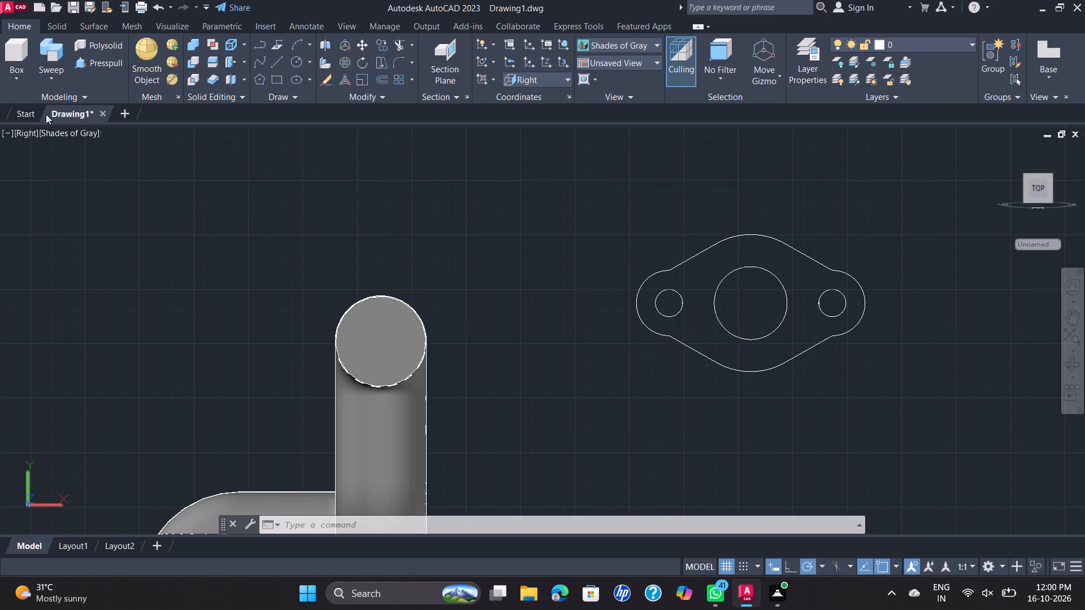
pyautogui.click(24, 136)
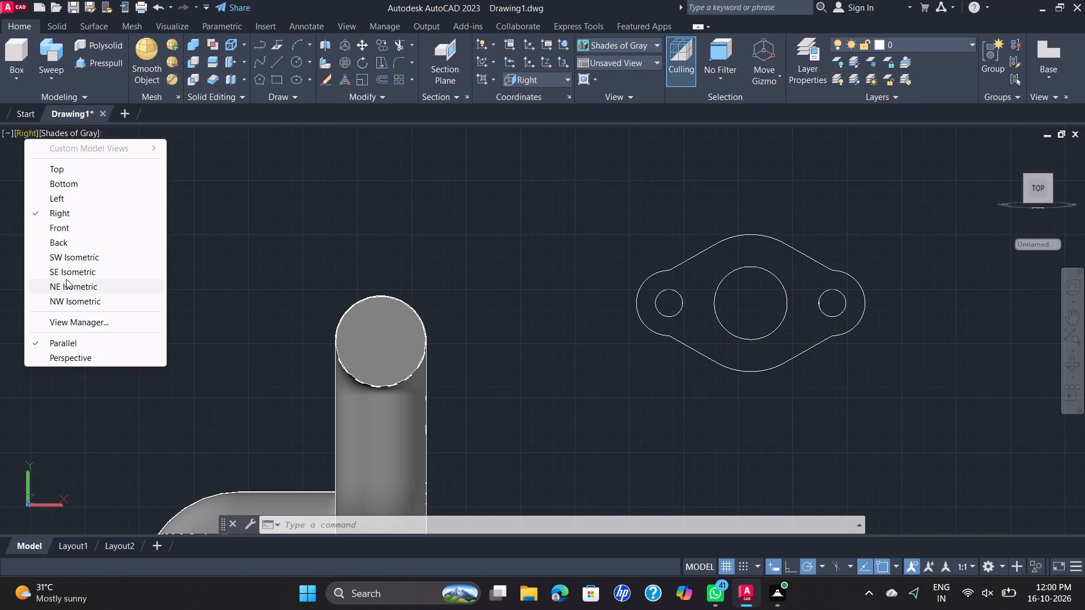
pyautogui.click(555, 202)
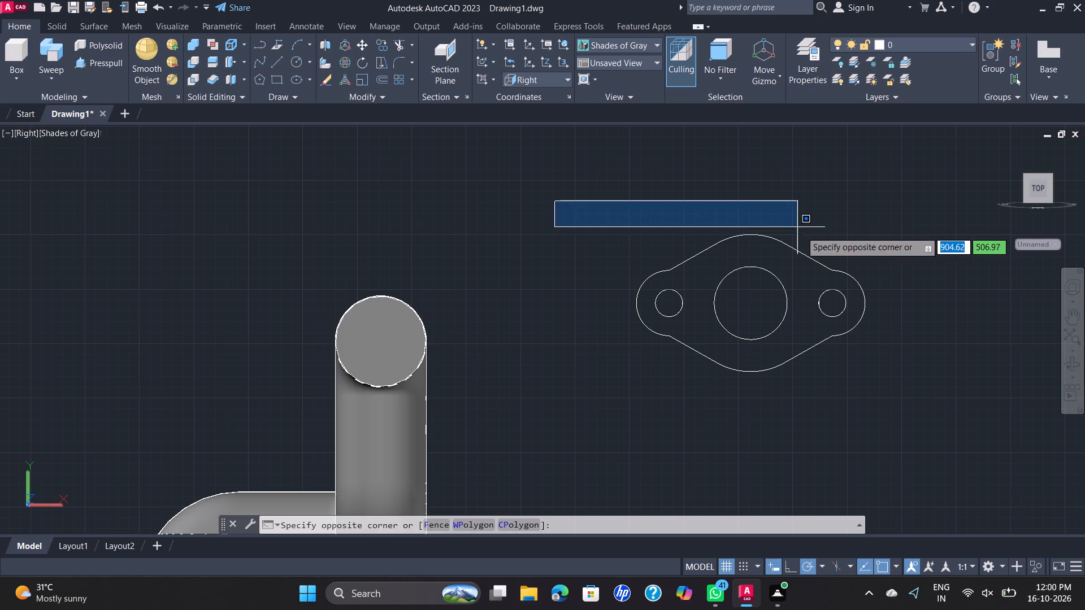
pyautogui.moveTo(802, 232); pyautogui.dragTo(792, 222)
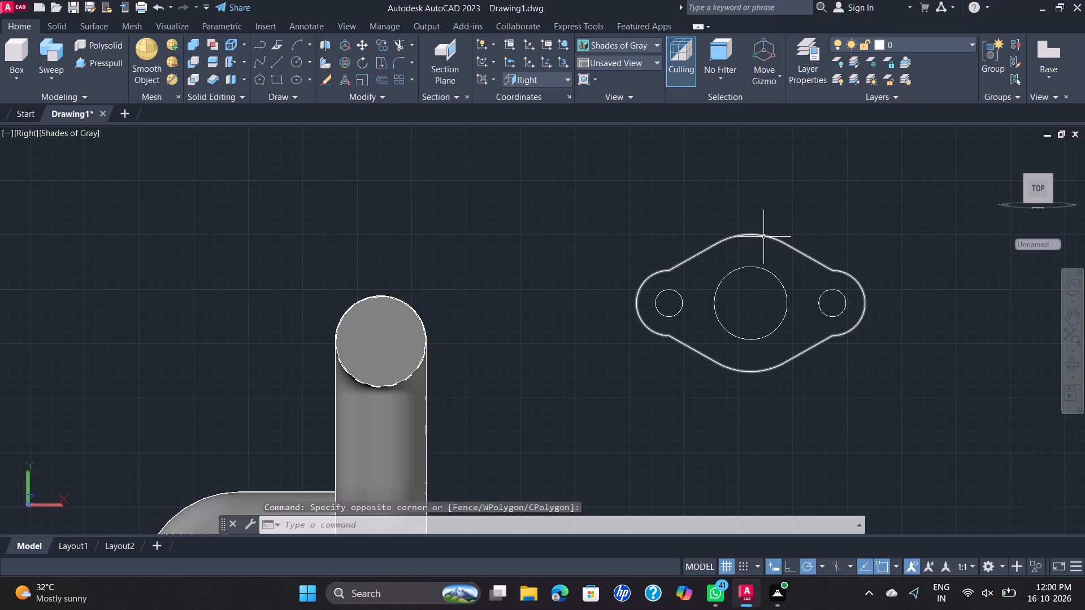
# Move the flange outline and its three circles from the central circle's centre to the centre of the pipe's upper end face.
pyautogui.click(764, 237)
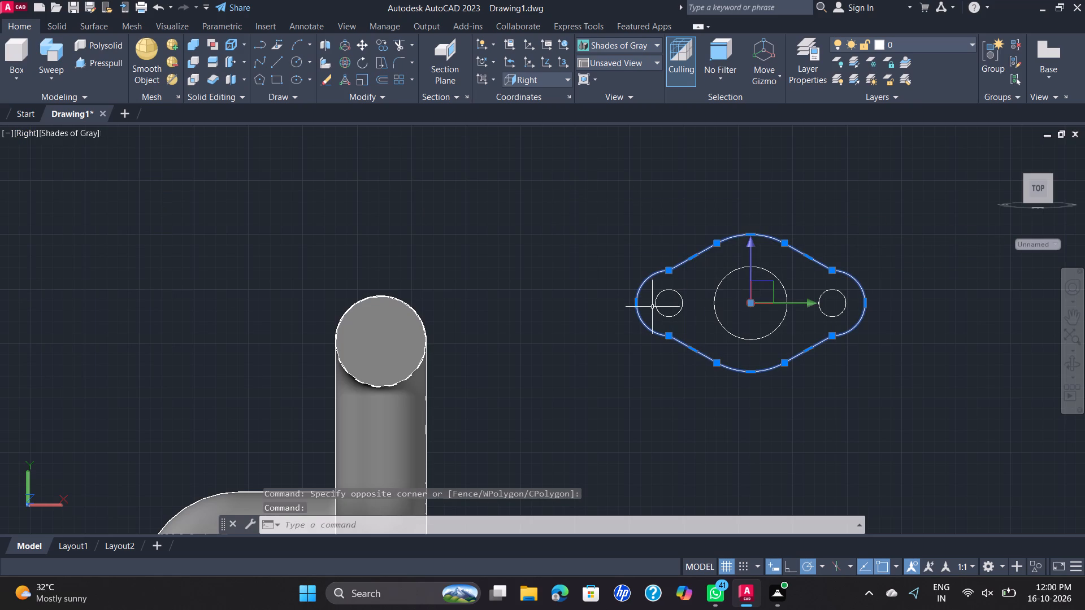
pyautogui.click(823, 302)
pyautogui.click(650, 314)
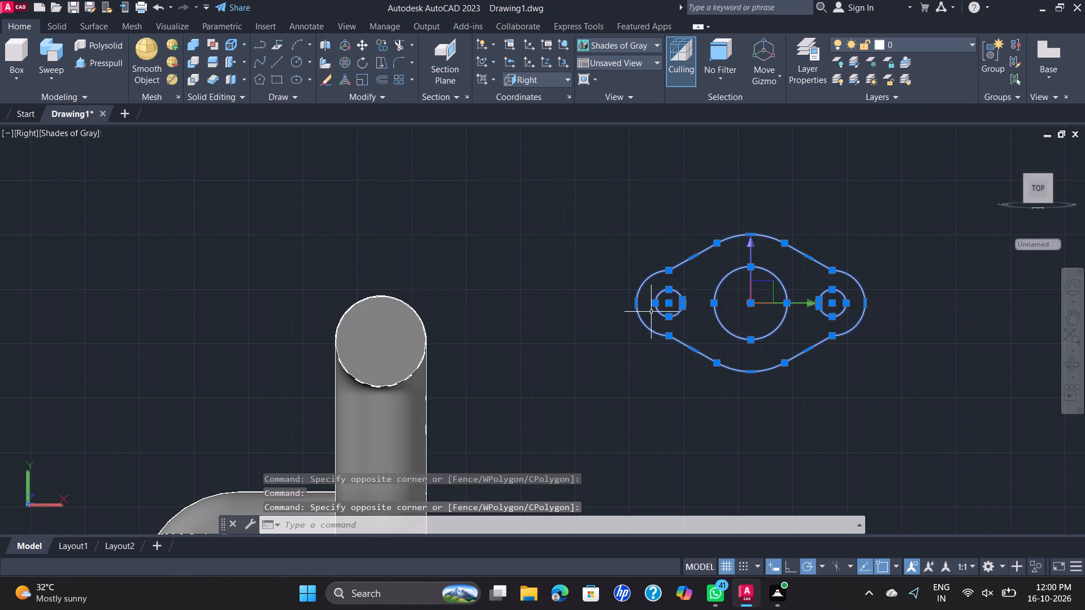
pyautogui.click(362, 43)
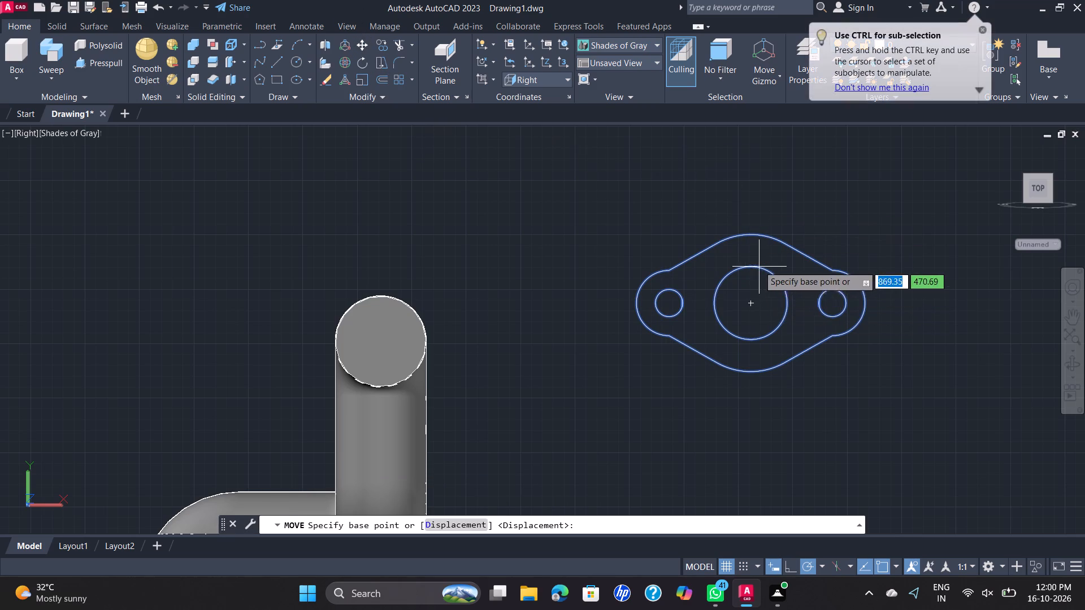
pyautogui.click(750, 303)
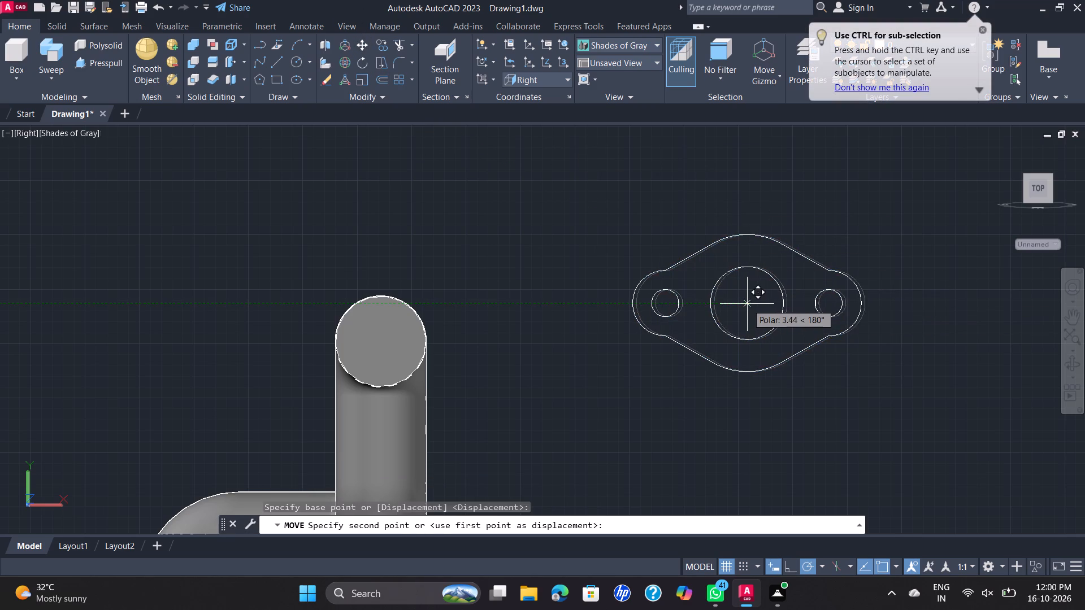
pyautogui.click(380, 342)
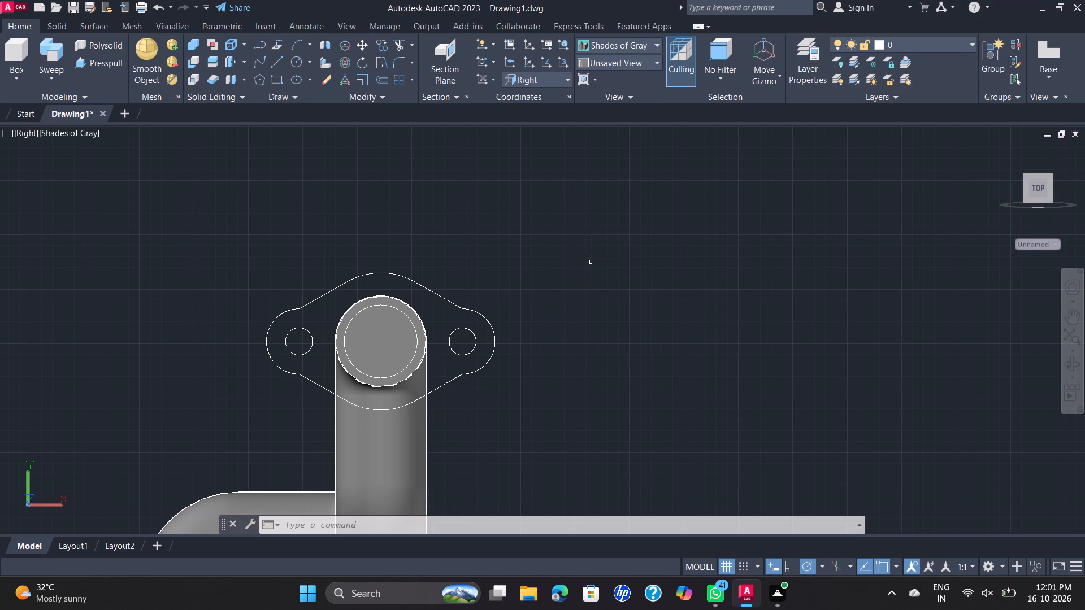
# Switch to the SE Isometric view with the flange profile on the pipe's end in close-up.
pyautogui.scroll(-1, 594, 268)
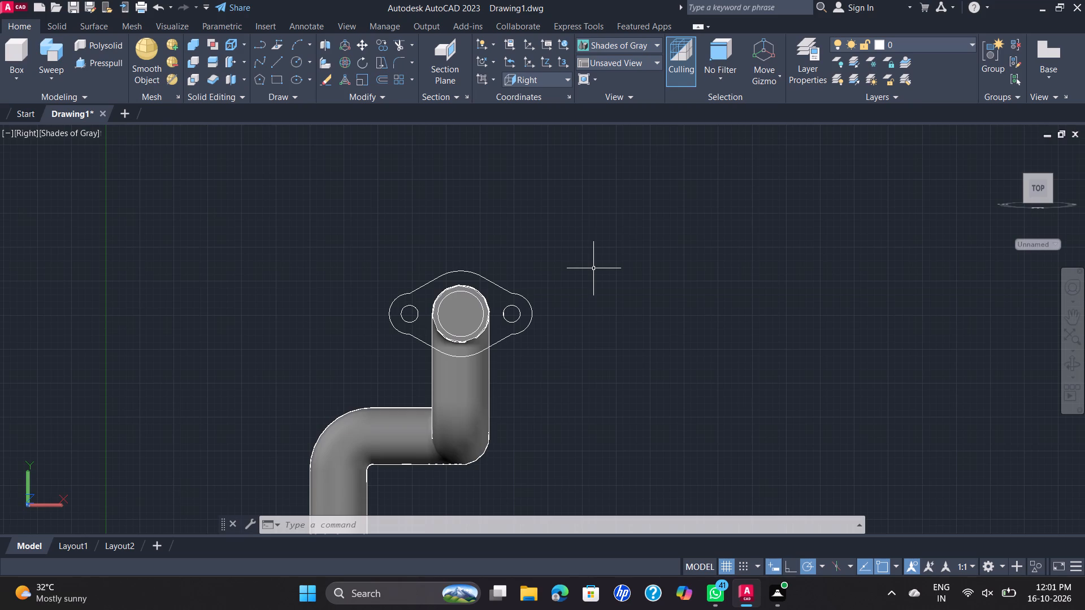
pyautogui.scroll(1, 594, 269)
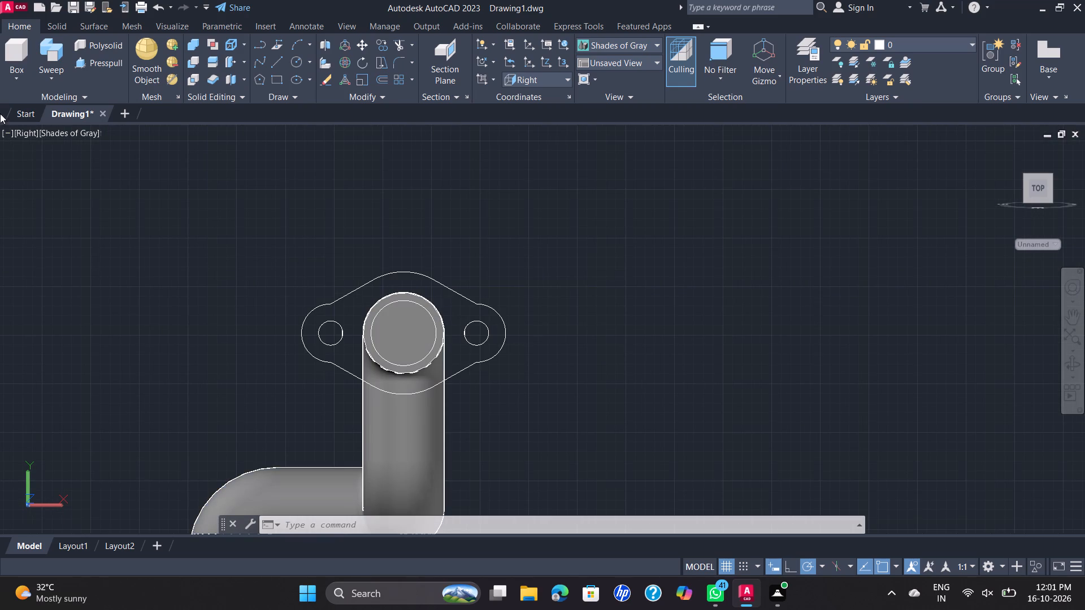
pyautogui.click(24, 133)
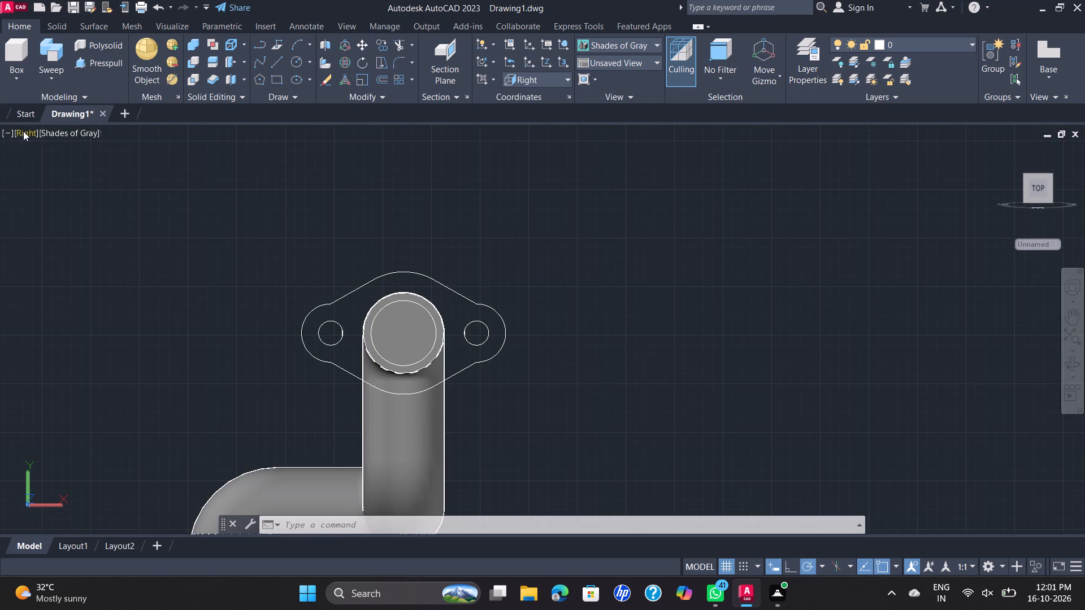
pyautogui.click(23, 131)
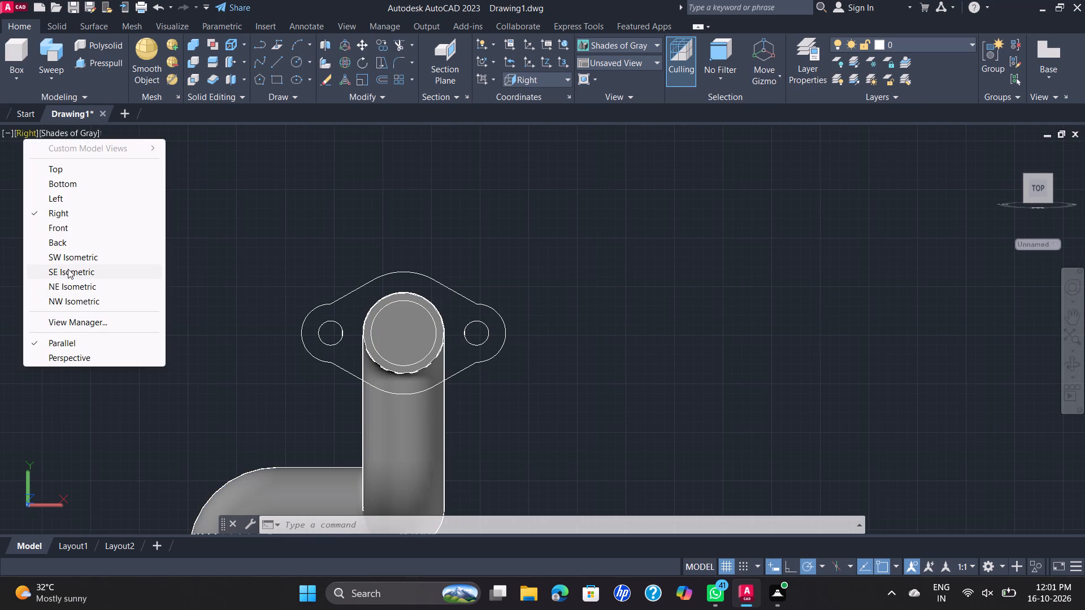
pyautogui.click(68, 269)
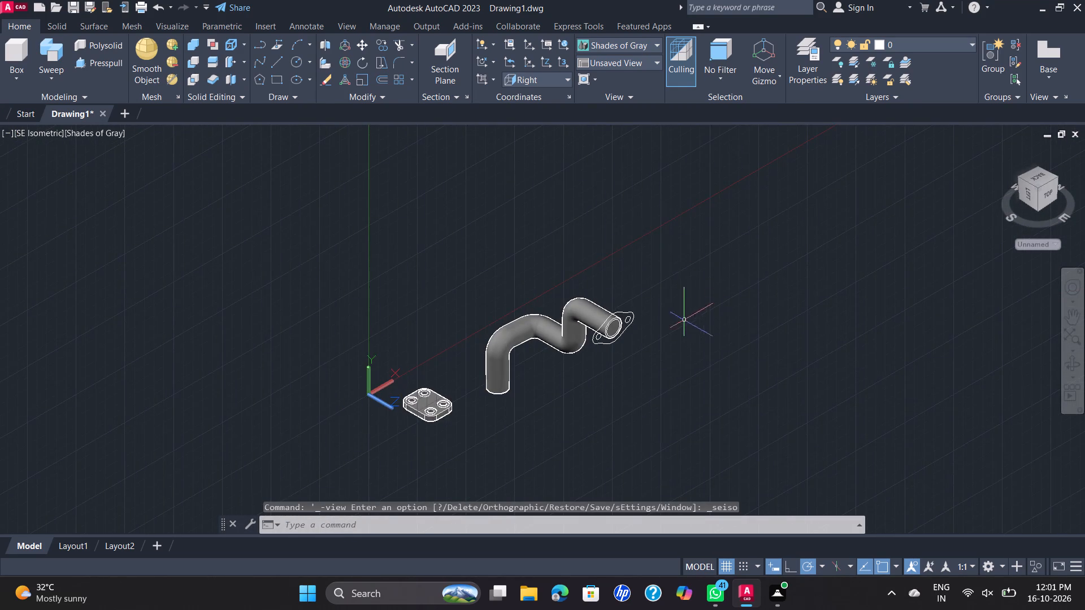
pyautogui.scroll(3, 676, 326)
pyautogui.scroll(1, 460, 342)
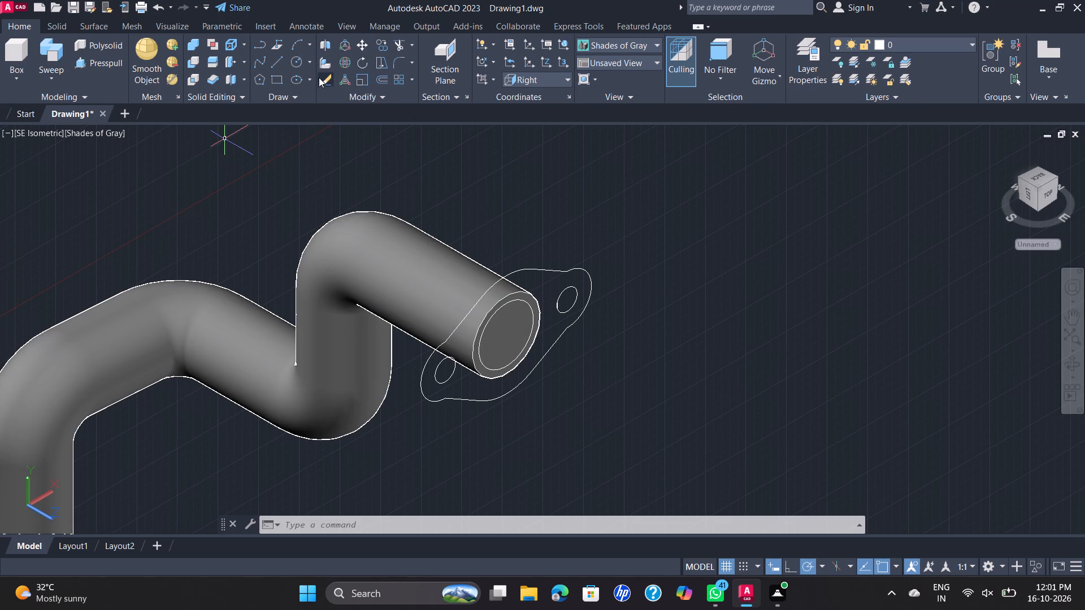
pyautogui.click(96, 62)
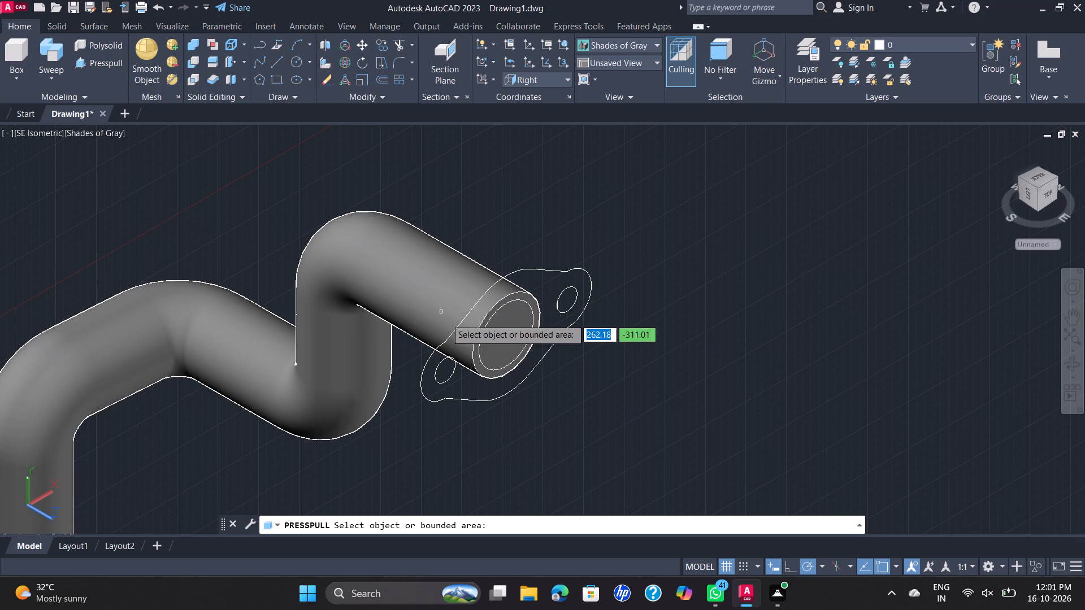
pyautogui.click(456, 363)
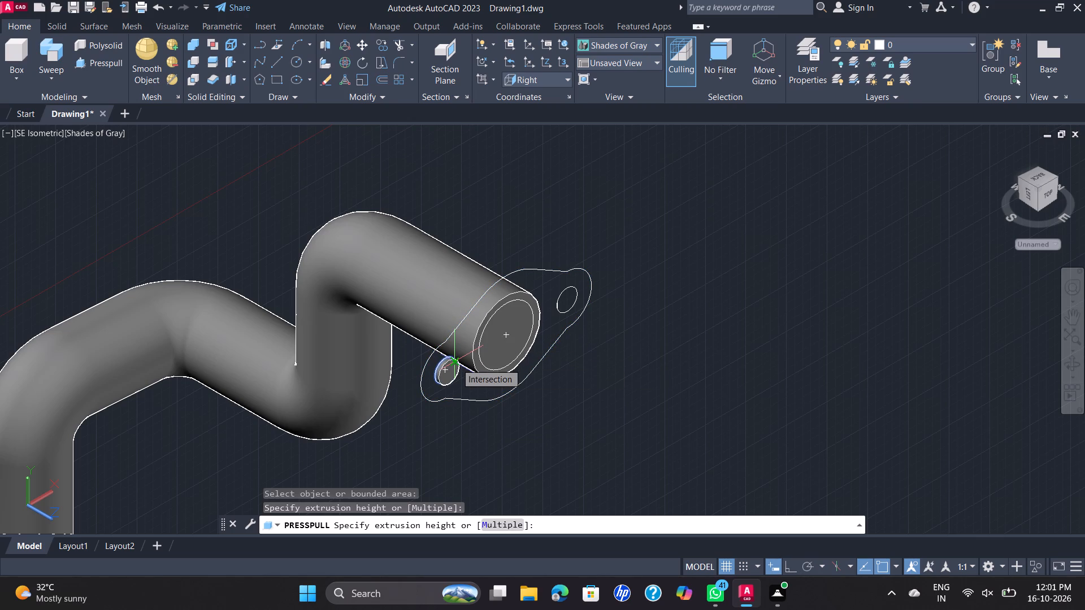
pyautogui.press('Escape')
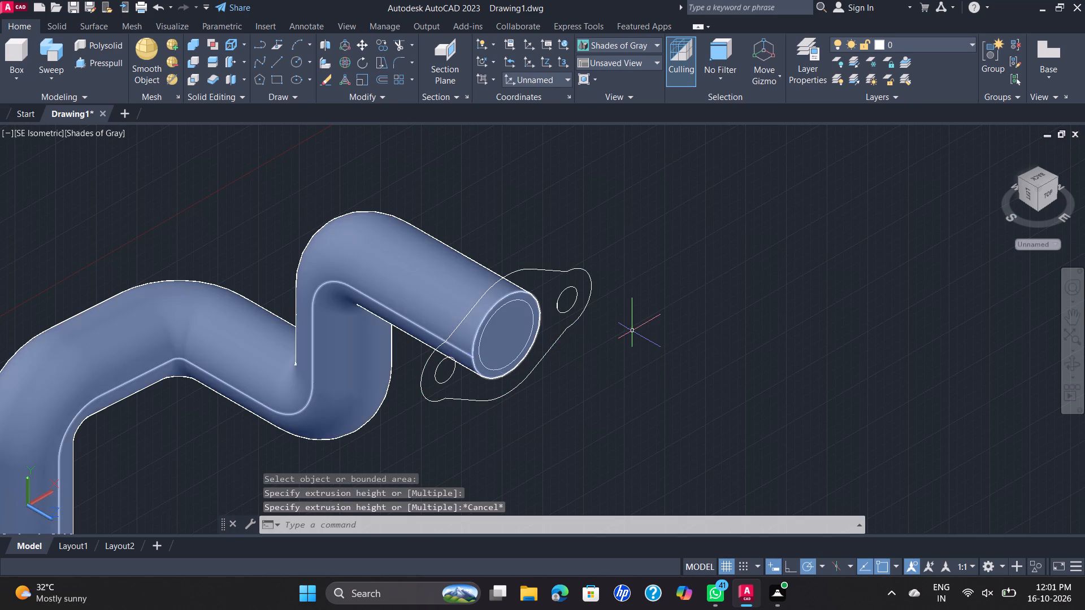
# Presspull the flange profile's central circle 25 mm outward from the pipe's end face.
pyautogui.press('space')
pyautogui.click(513, 330)
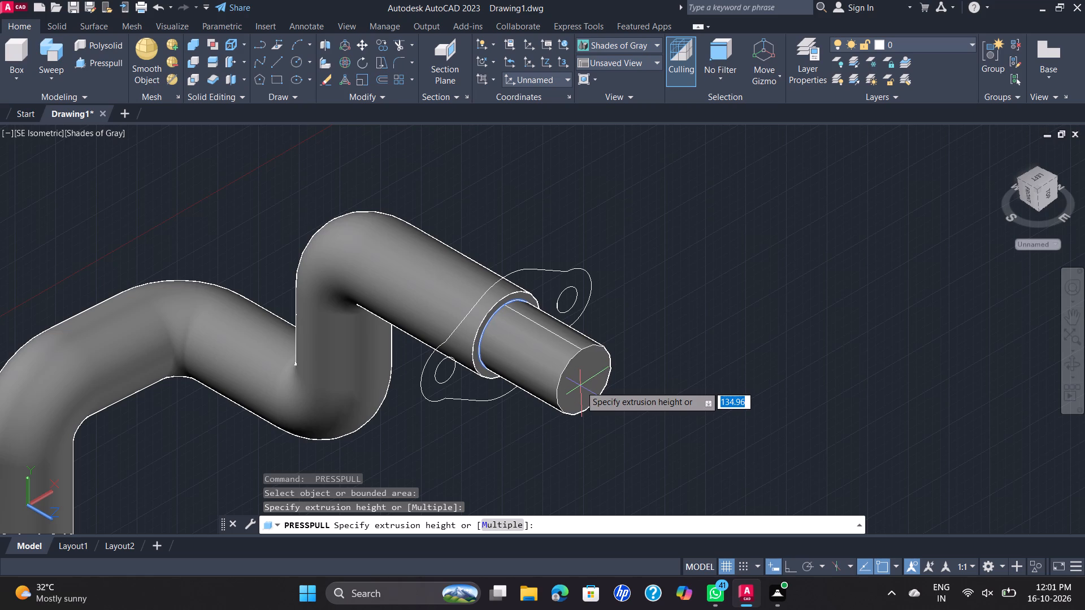
pyautogui.write('25')
pyautogui.press('Return')
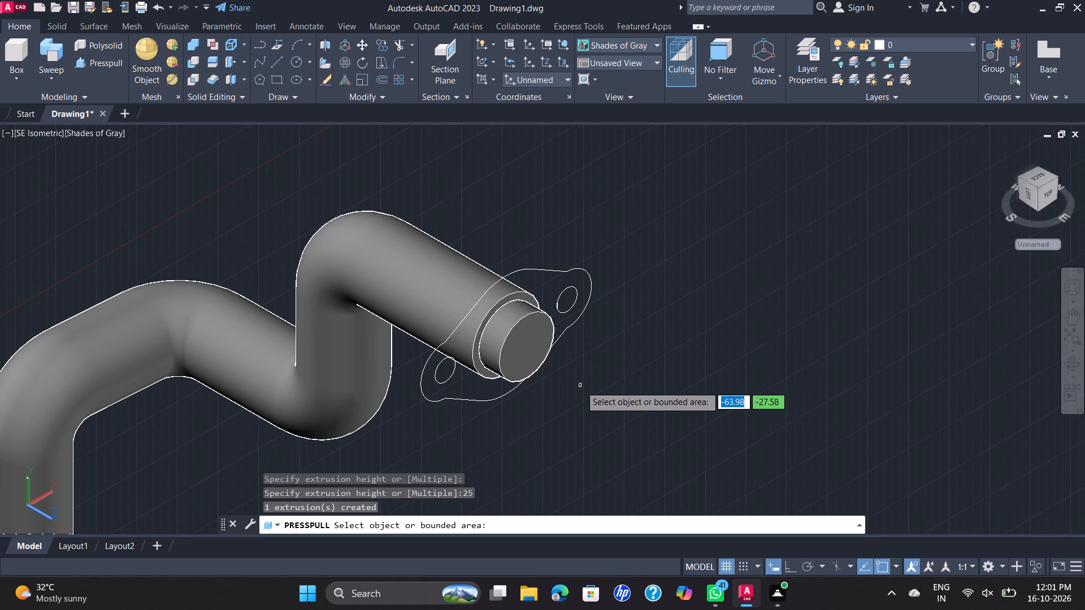
# Presspull the flange profile's two small bolt-hole circles 25 mm outward from the pipe's end face.
pyautogui.click(574, 306)
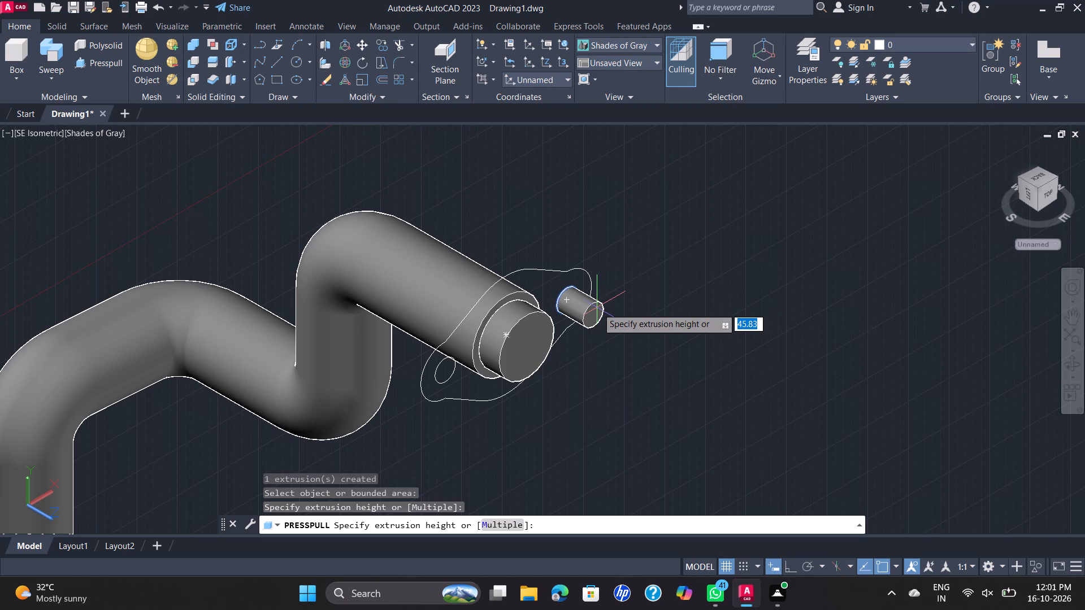
pyautogui.write('25')
pyautogui.press('Return')
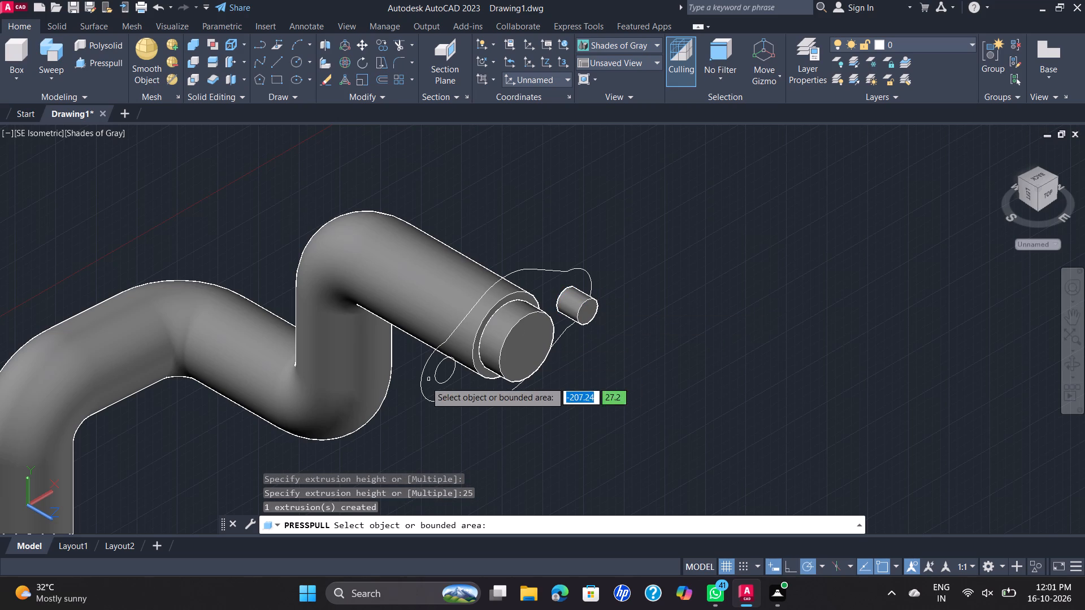
pyautogui.click(440, 373)
pyautogui.click(436, 372)
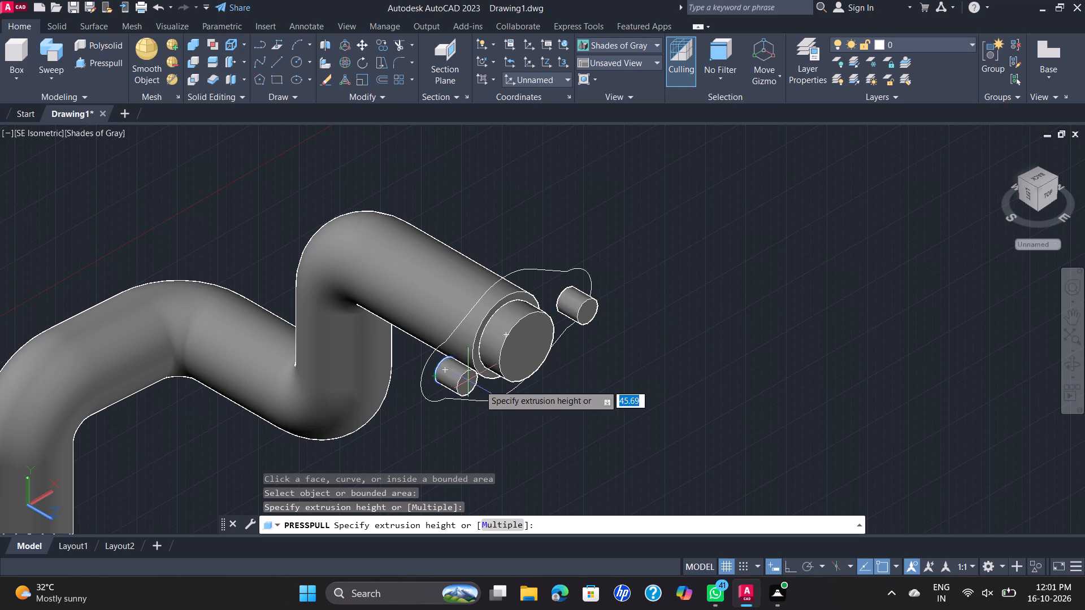
pyautogui.write('25')
pyautogui.press('Return')
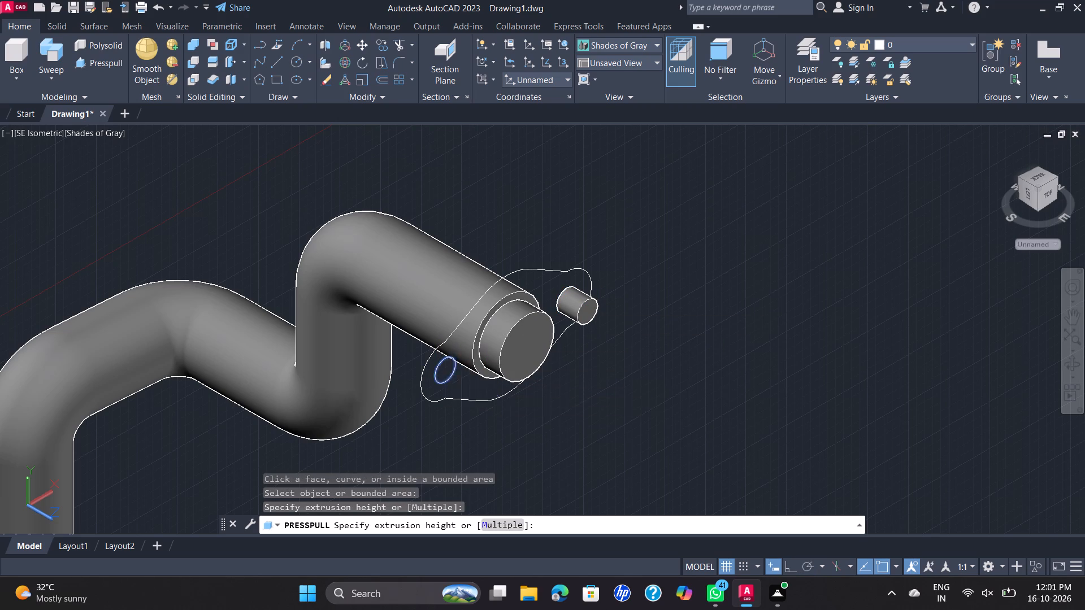
# Presspull the flange's outer outline 25 mm outward in the same direction as the three circle extrusions.
pyautogui.click(523, 271)
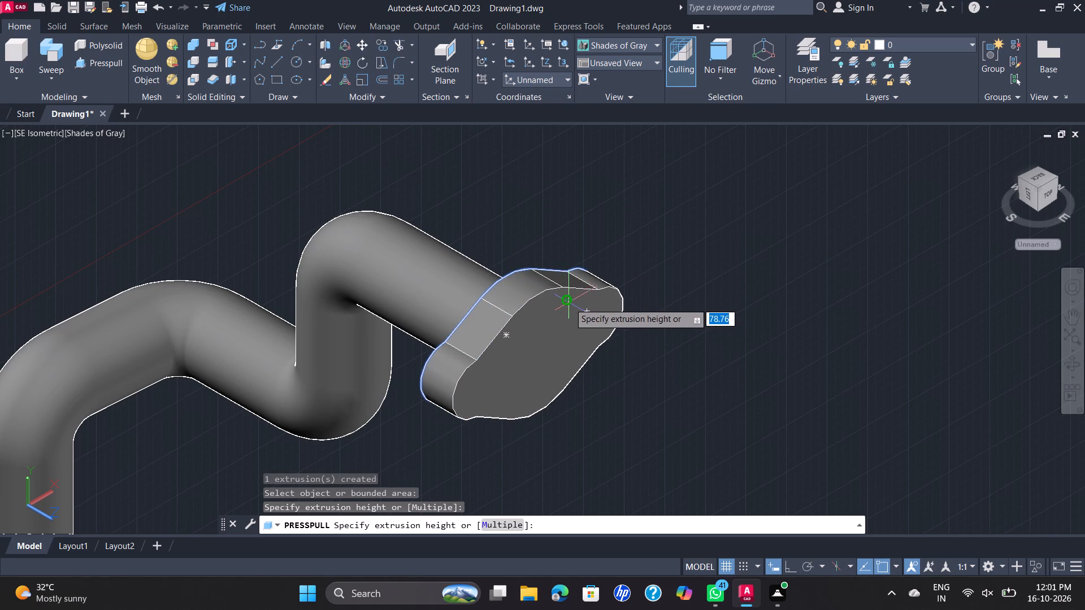
pyautogui.write('25')
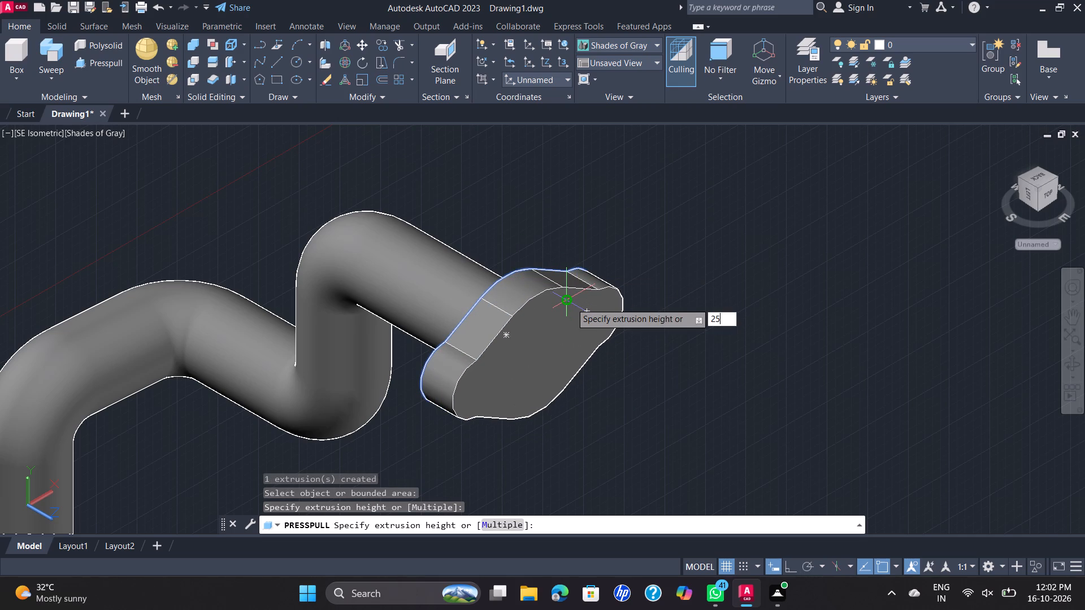
pyautogui.press('Return')
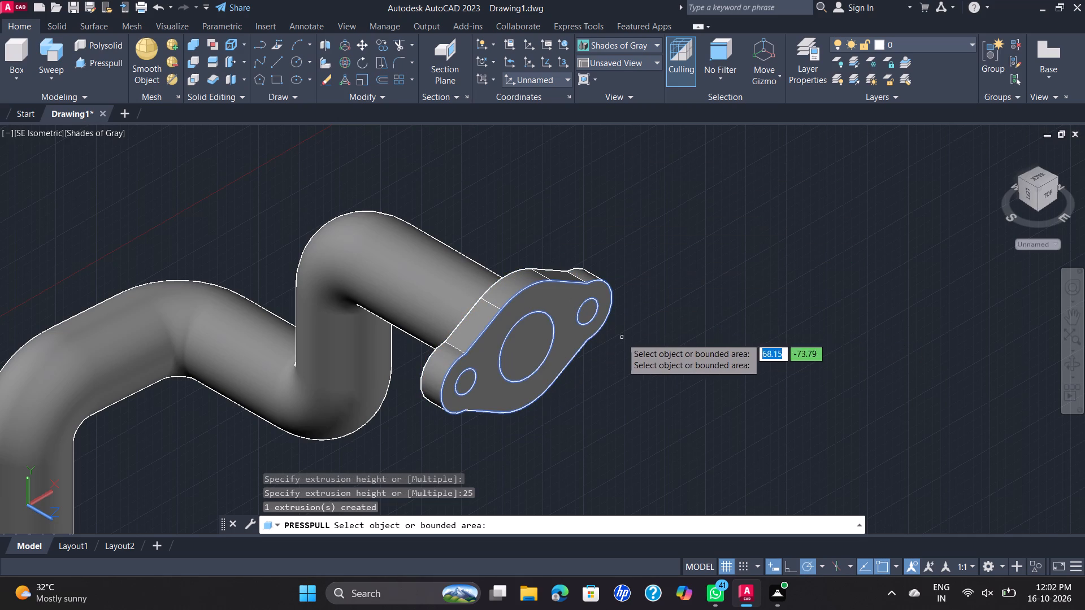
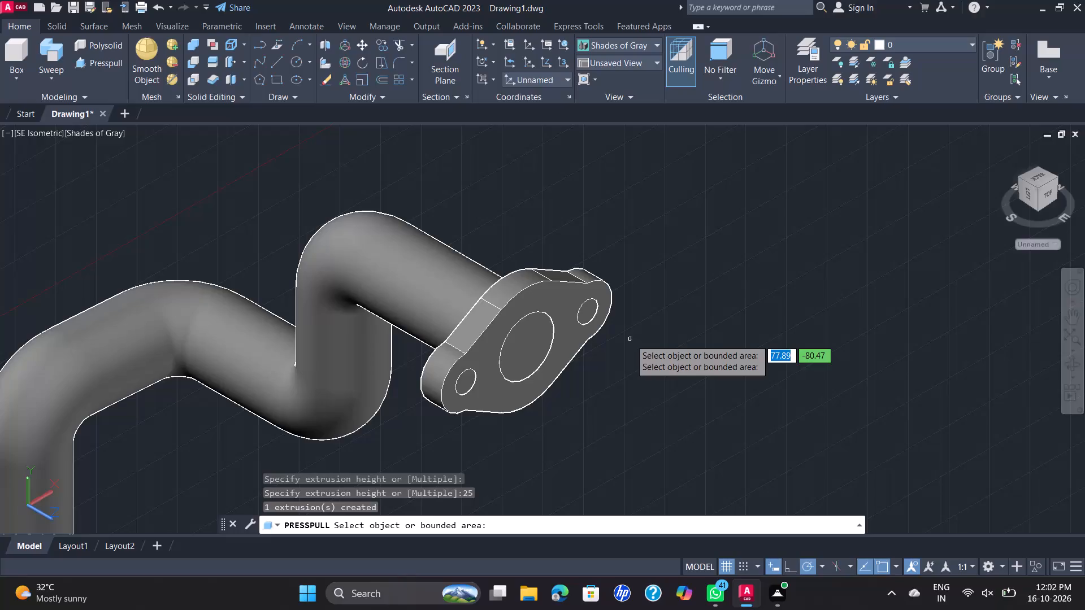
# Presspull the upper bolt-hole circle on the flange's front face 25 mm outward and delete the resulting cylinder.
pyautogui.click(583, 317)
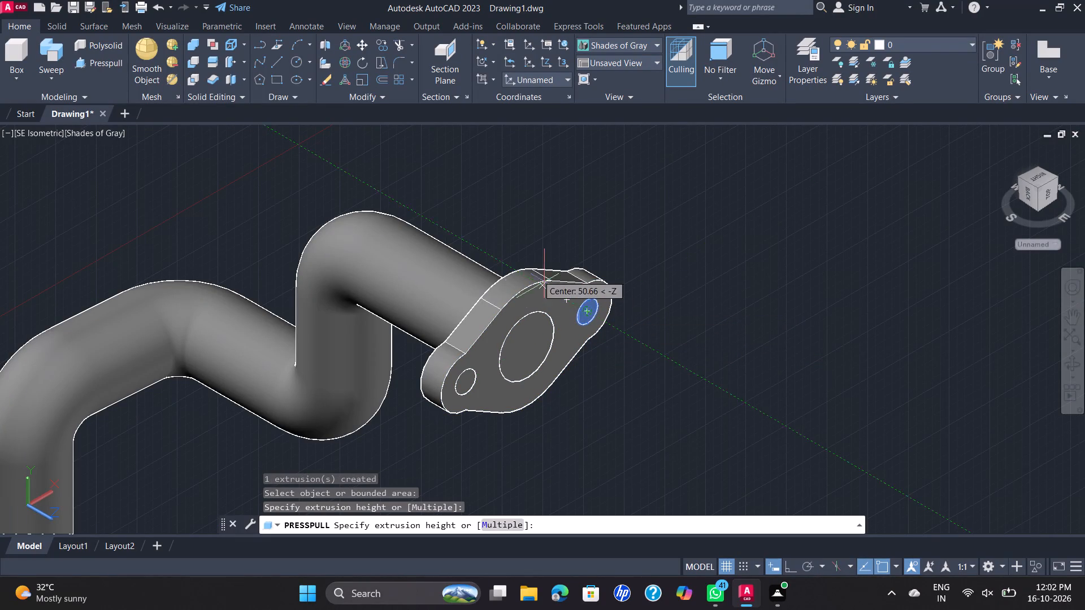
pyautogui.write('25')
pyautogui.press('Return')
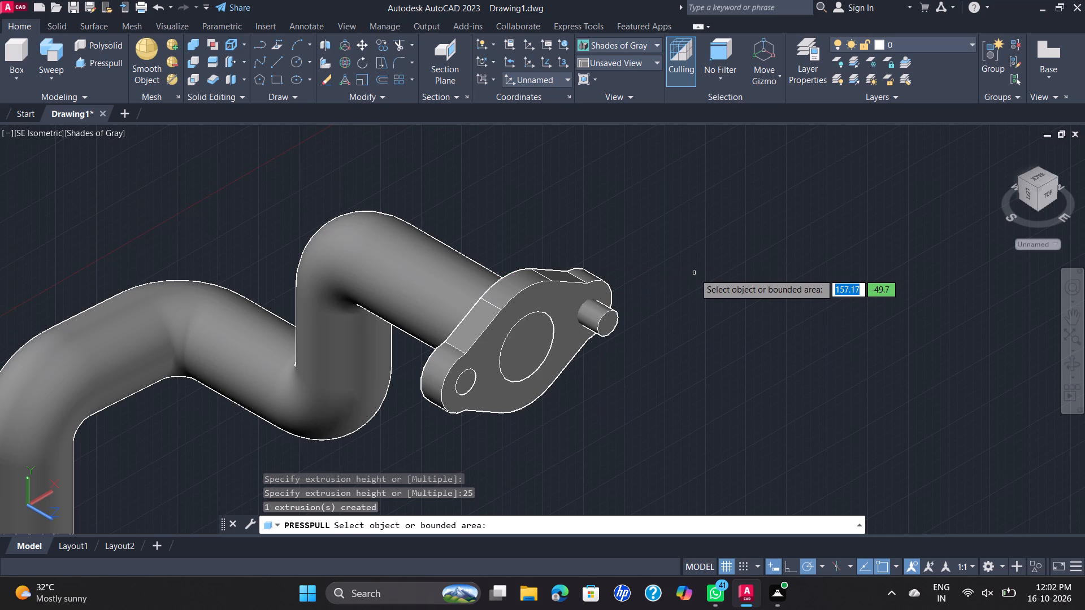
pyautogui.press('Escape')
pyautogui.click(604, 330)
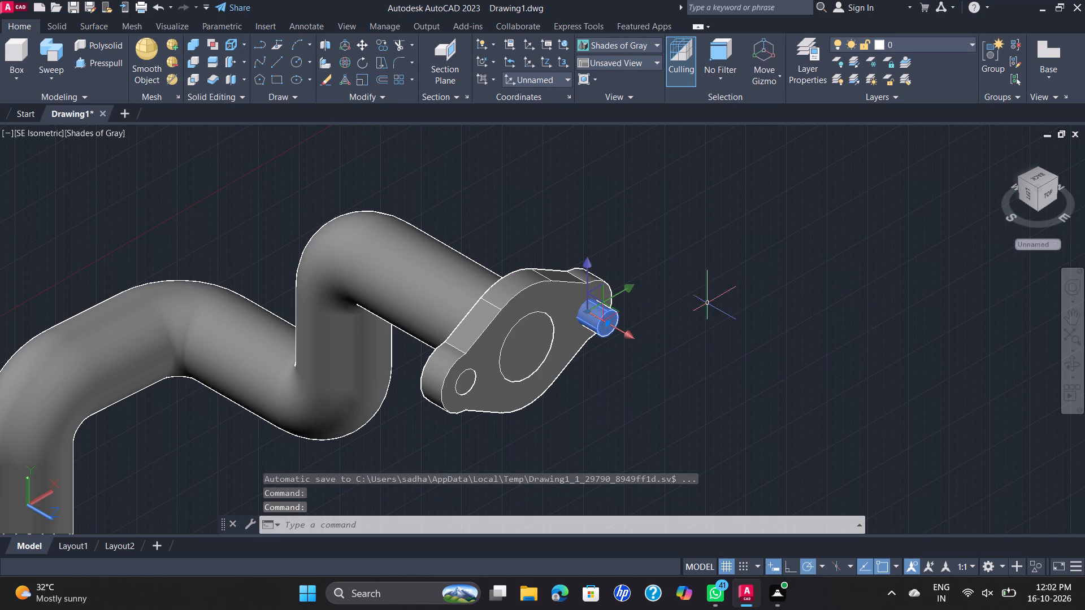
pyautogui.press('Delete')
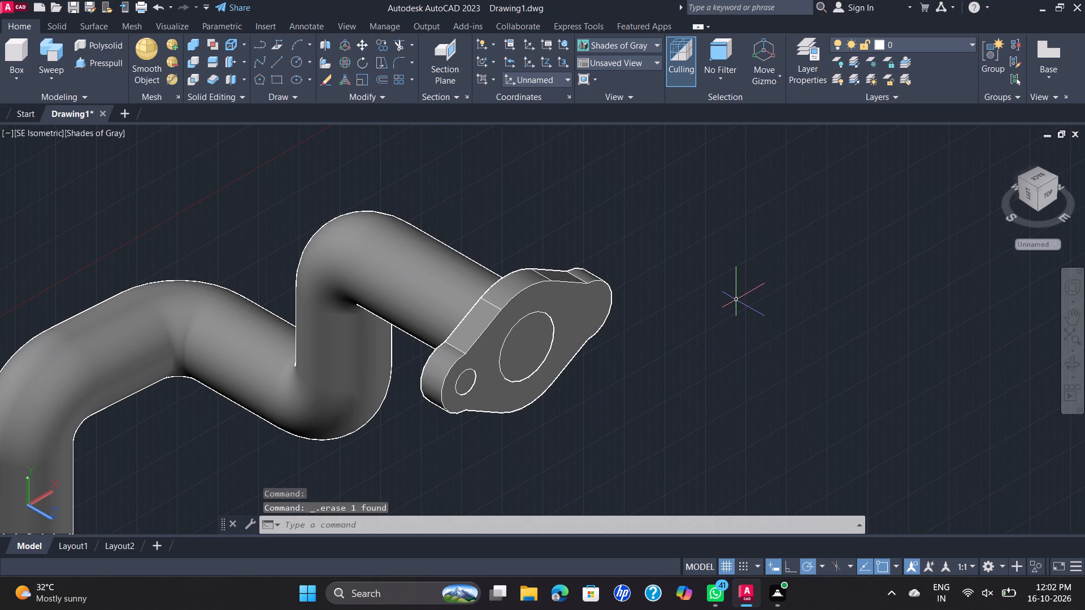
# Undo the cylinder deletion and the whole group of flange presspulls, back to the flat profile on the pipe's end.
pyautogui.hotkey('ctrl', 'z')
pyautogui.hotkey('ctrl', 'z')
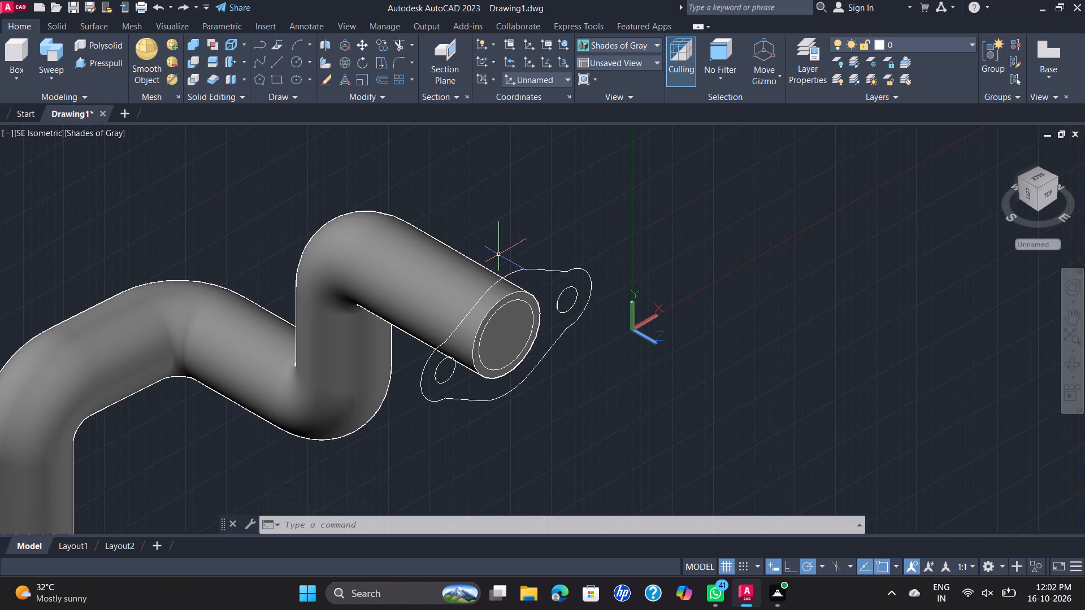
pyautogui.hotkey('ctrl', 'y')
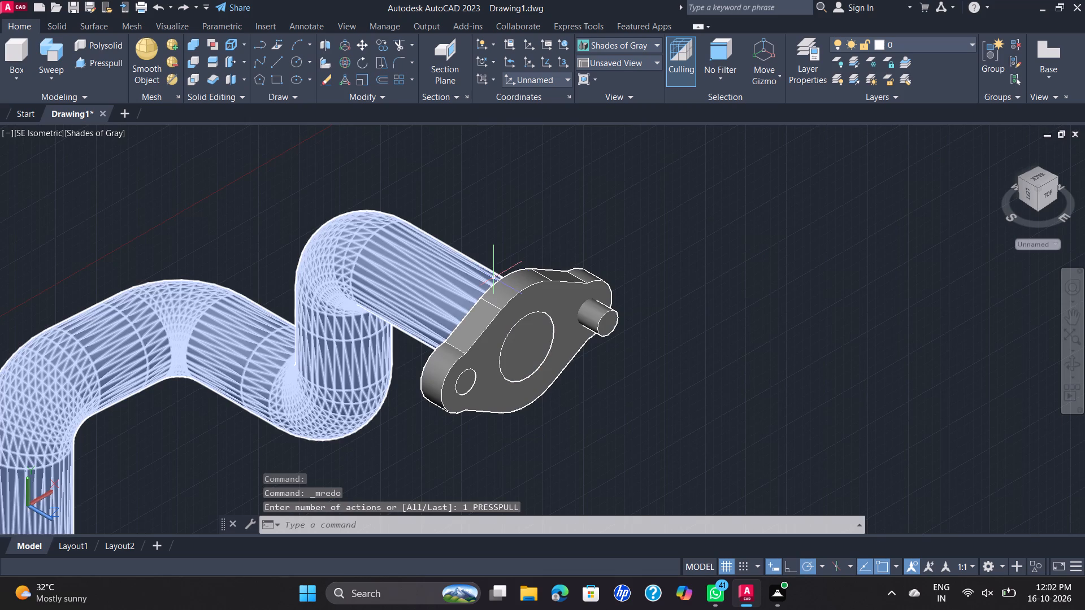
pyautogui.hotkey('ctrl', 'z')
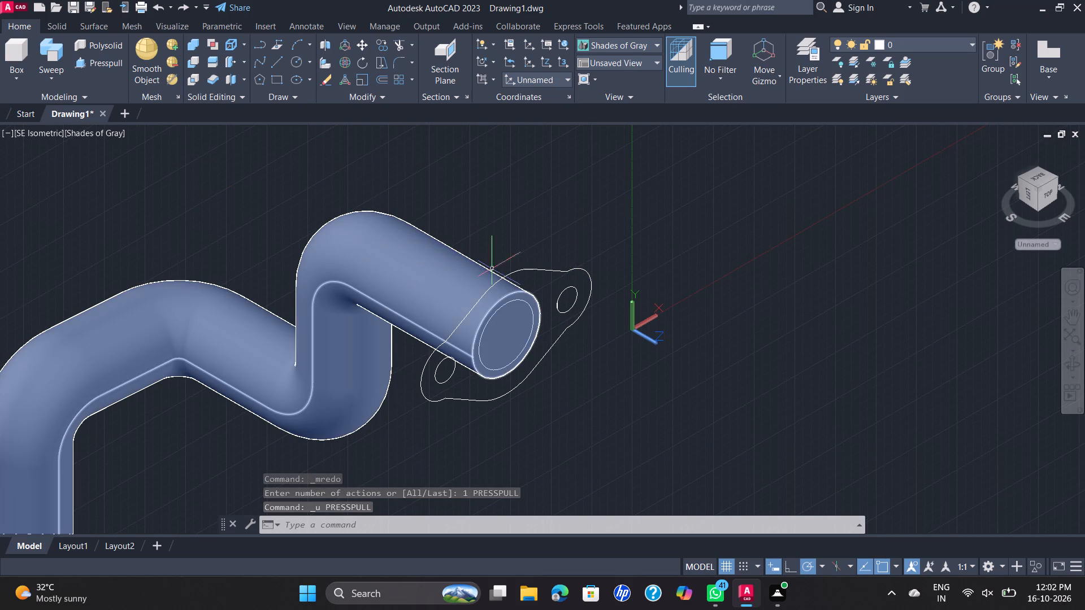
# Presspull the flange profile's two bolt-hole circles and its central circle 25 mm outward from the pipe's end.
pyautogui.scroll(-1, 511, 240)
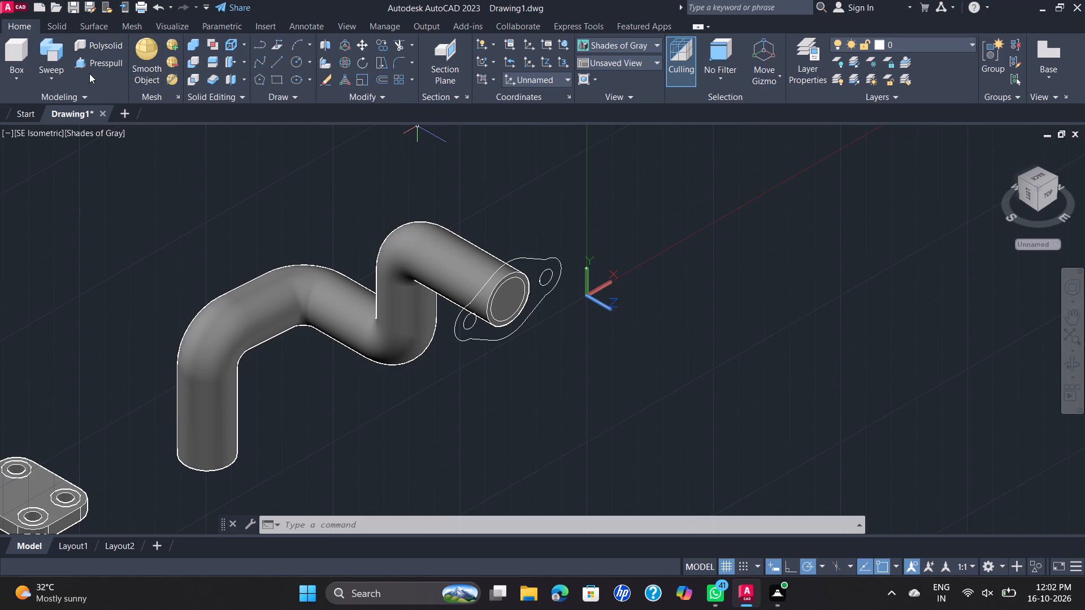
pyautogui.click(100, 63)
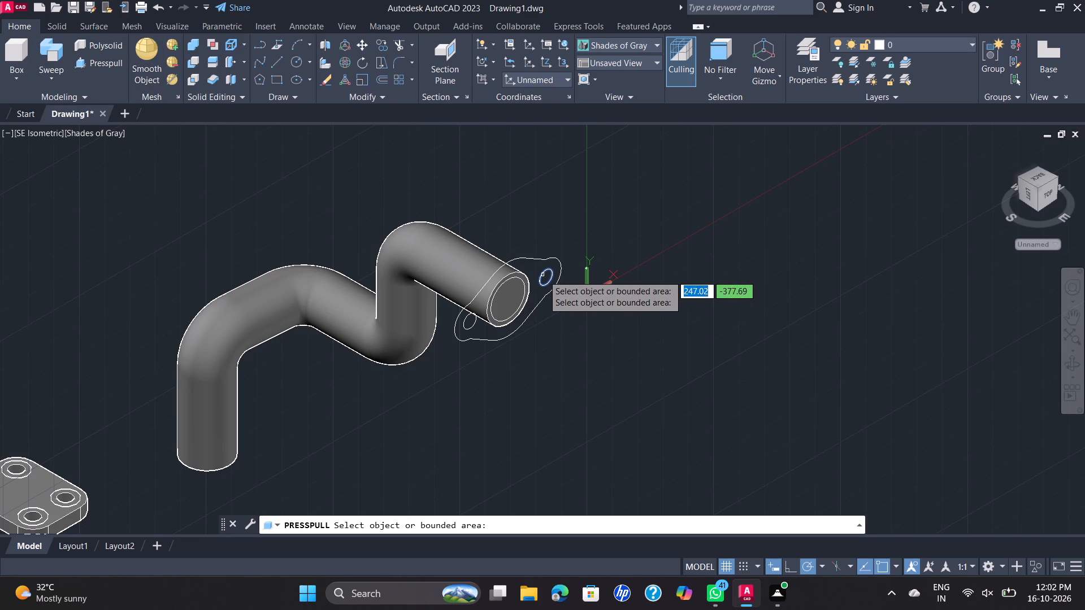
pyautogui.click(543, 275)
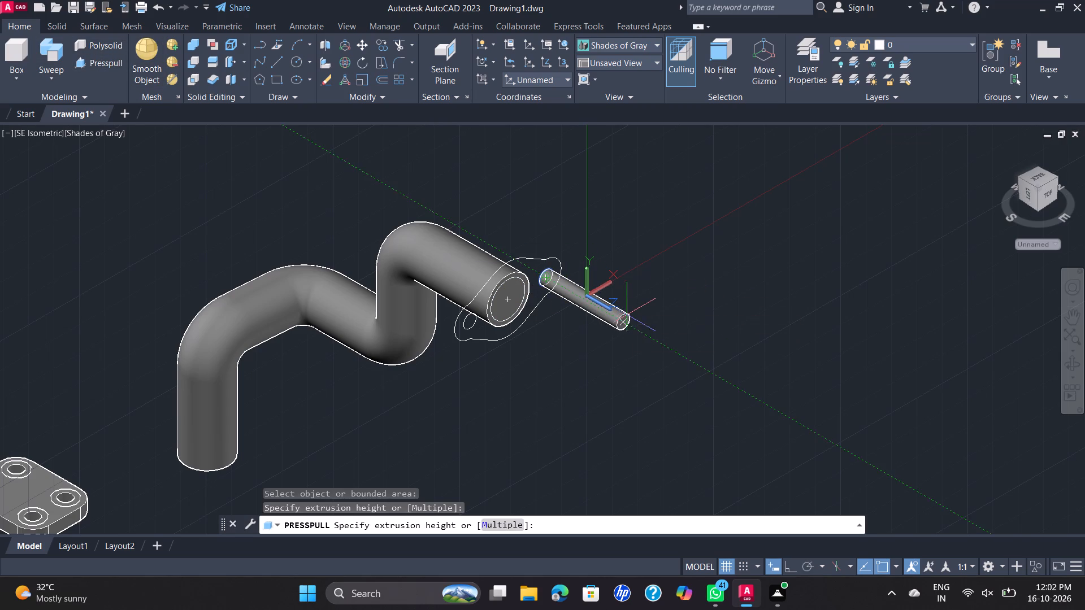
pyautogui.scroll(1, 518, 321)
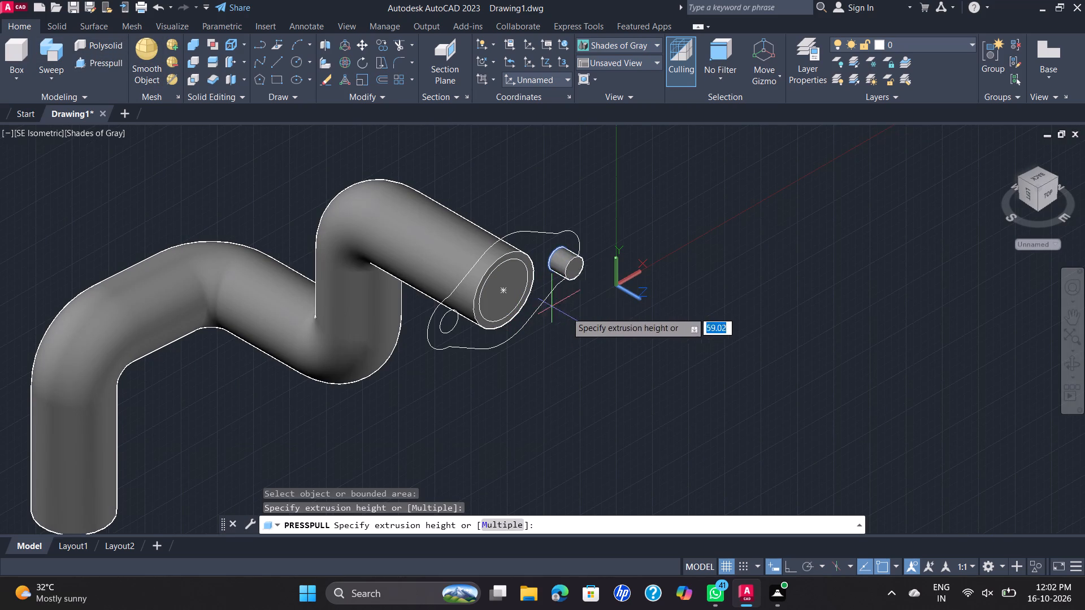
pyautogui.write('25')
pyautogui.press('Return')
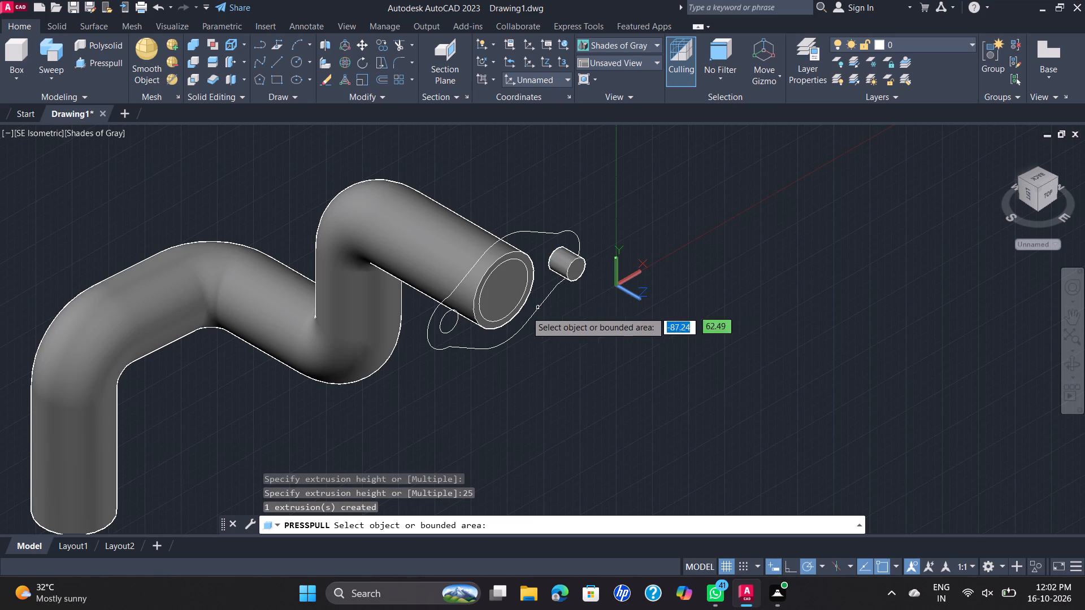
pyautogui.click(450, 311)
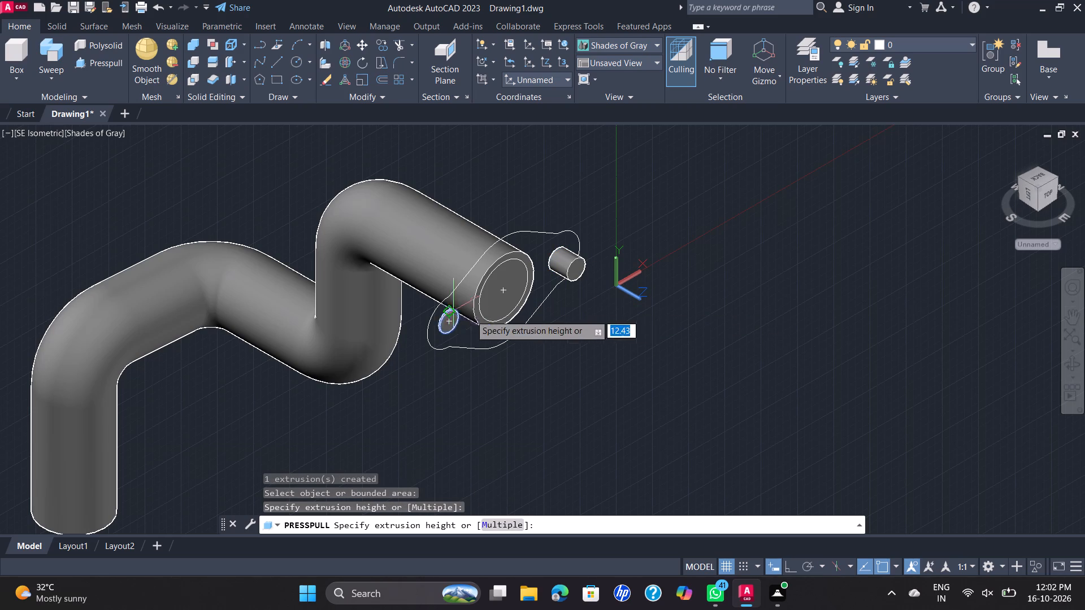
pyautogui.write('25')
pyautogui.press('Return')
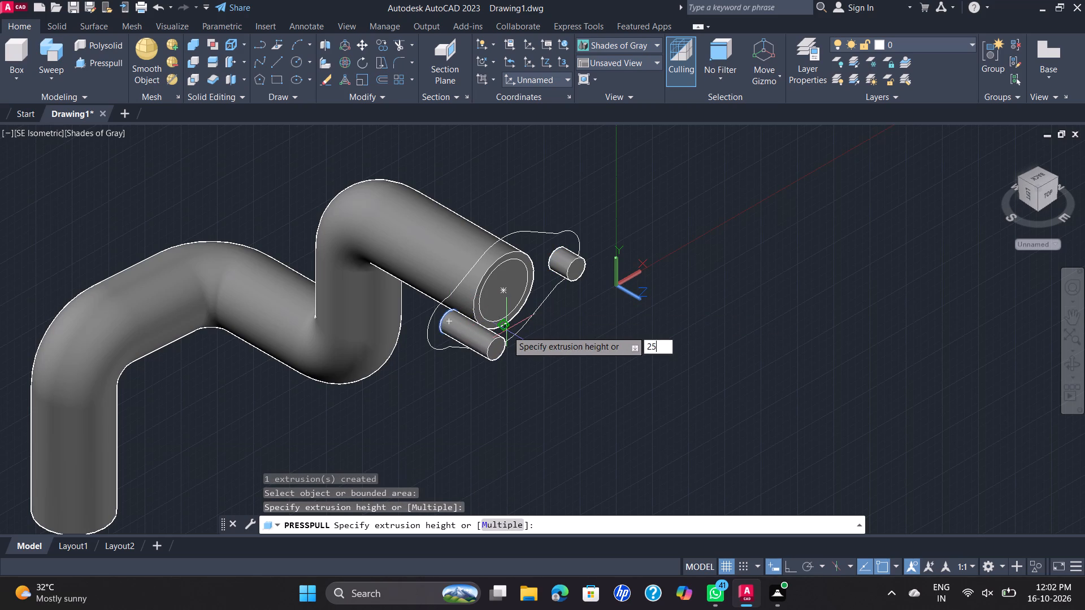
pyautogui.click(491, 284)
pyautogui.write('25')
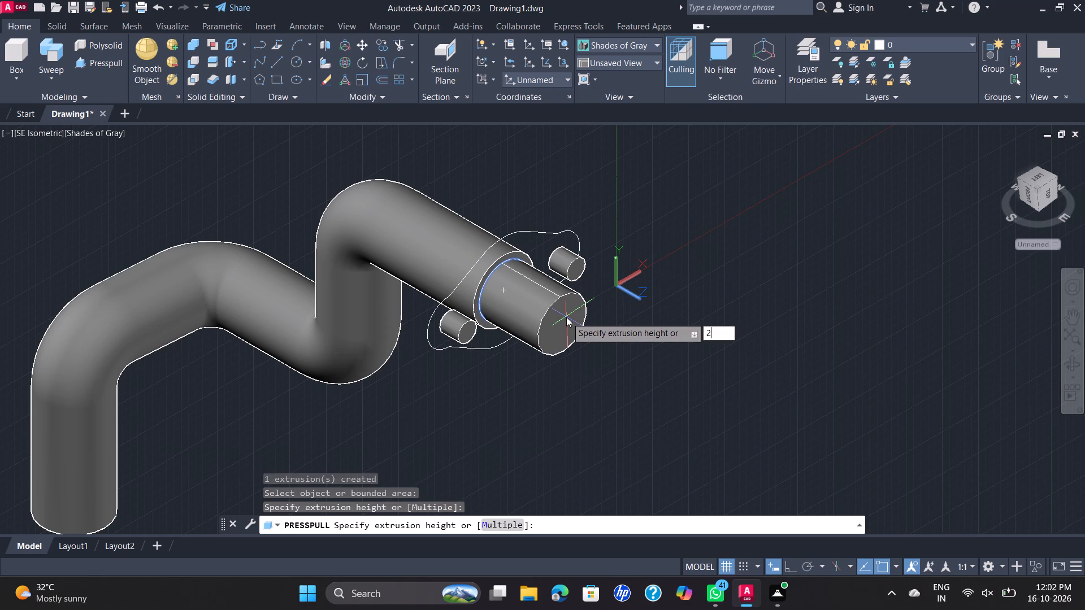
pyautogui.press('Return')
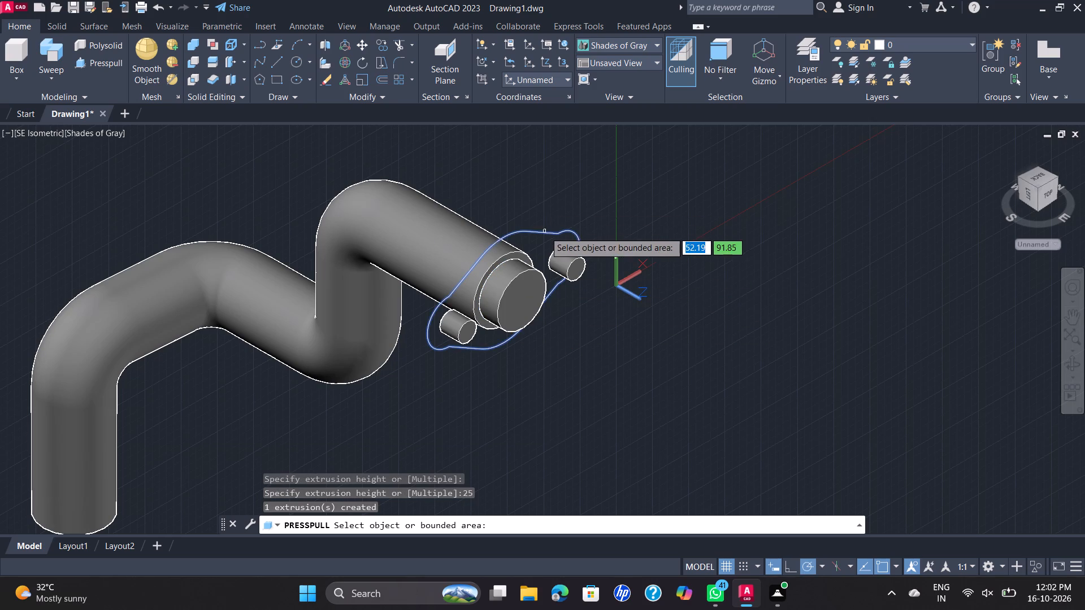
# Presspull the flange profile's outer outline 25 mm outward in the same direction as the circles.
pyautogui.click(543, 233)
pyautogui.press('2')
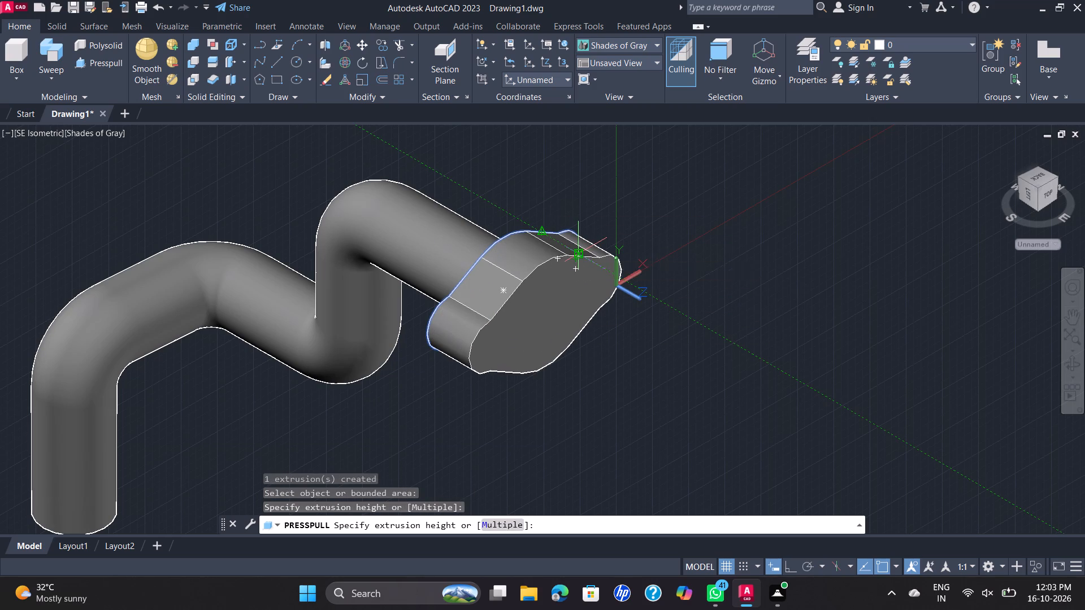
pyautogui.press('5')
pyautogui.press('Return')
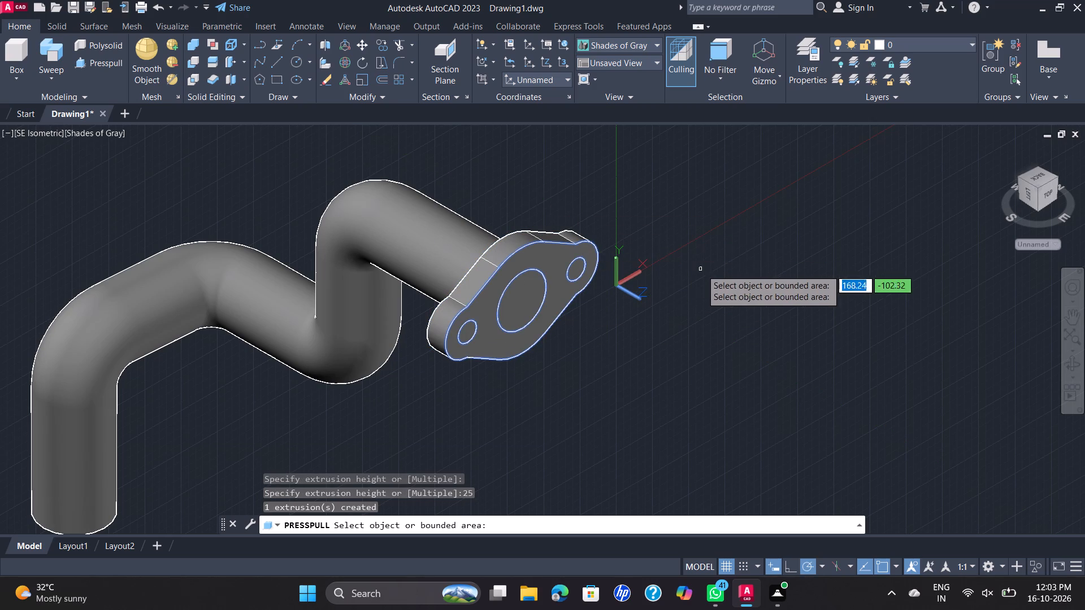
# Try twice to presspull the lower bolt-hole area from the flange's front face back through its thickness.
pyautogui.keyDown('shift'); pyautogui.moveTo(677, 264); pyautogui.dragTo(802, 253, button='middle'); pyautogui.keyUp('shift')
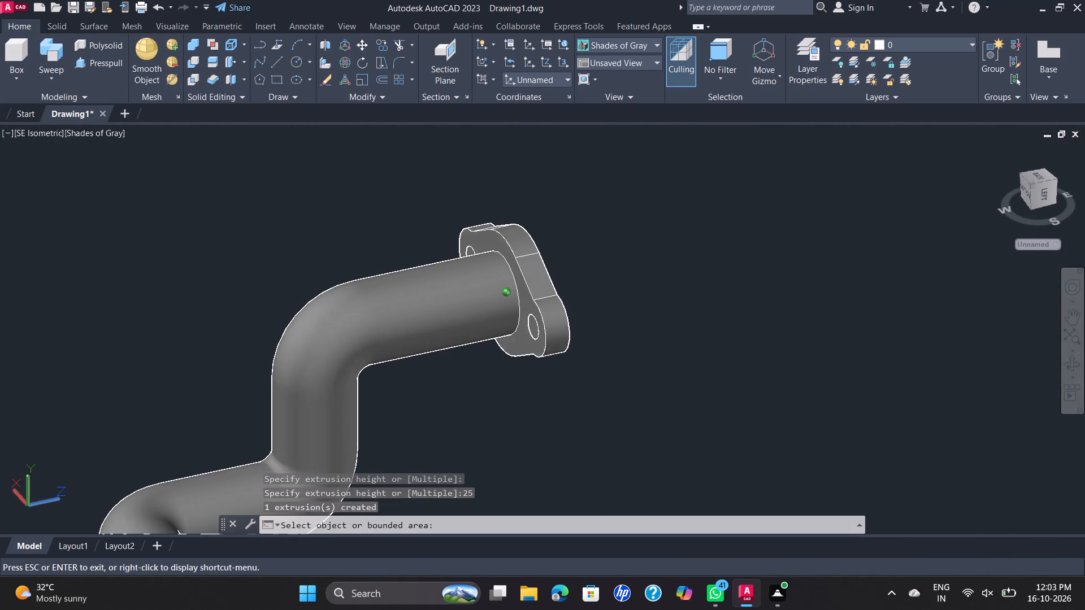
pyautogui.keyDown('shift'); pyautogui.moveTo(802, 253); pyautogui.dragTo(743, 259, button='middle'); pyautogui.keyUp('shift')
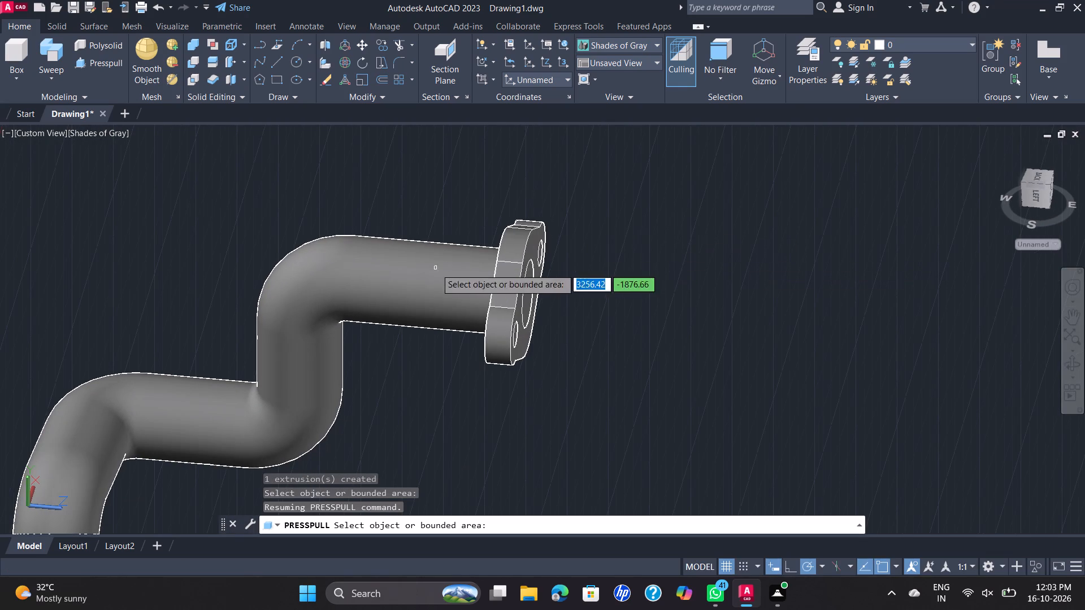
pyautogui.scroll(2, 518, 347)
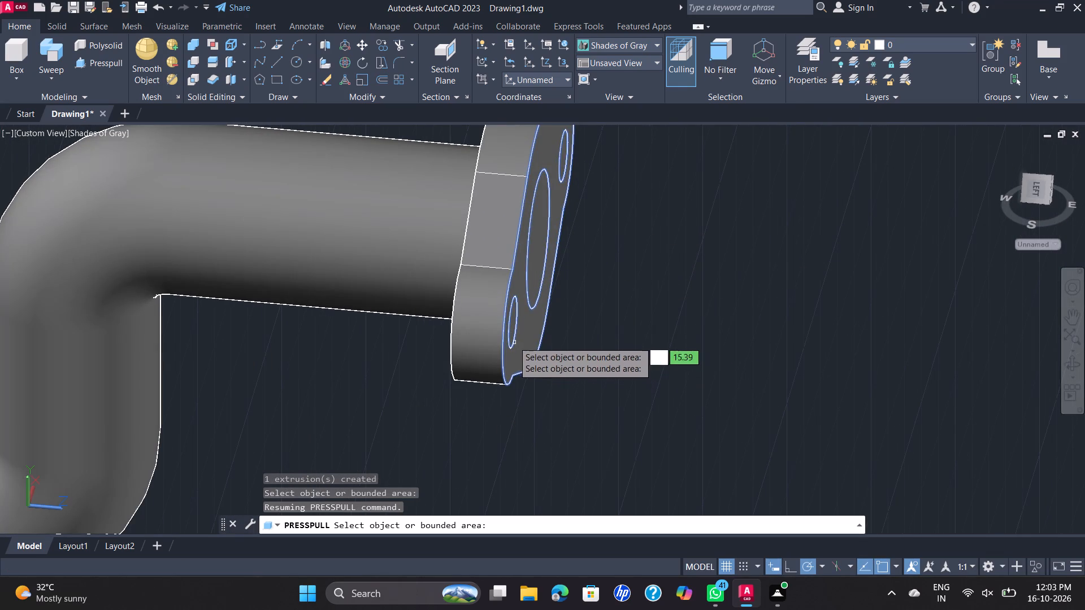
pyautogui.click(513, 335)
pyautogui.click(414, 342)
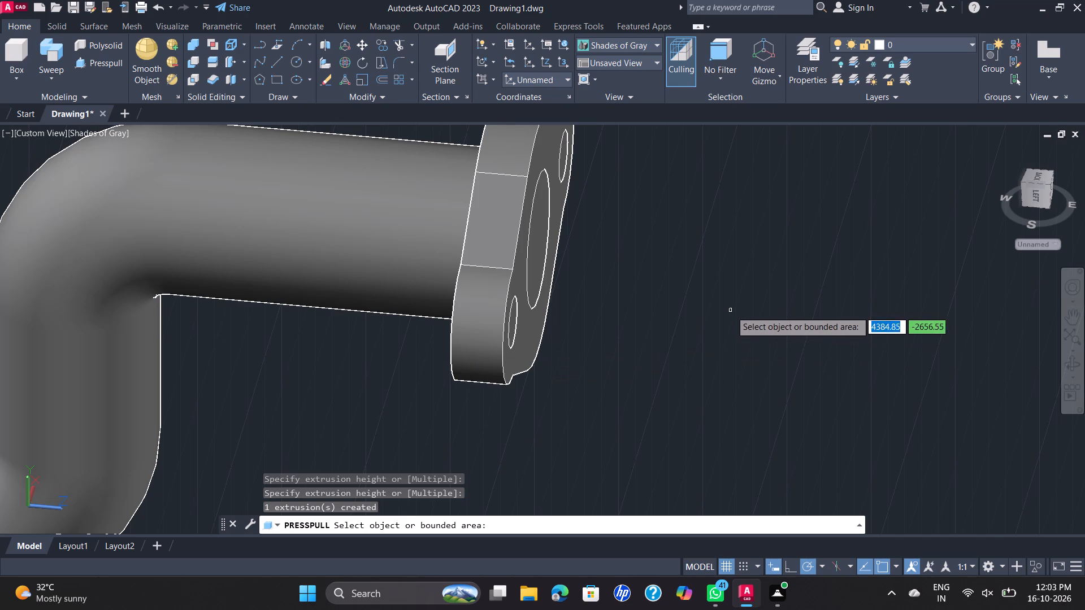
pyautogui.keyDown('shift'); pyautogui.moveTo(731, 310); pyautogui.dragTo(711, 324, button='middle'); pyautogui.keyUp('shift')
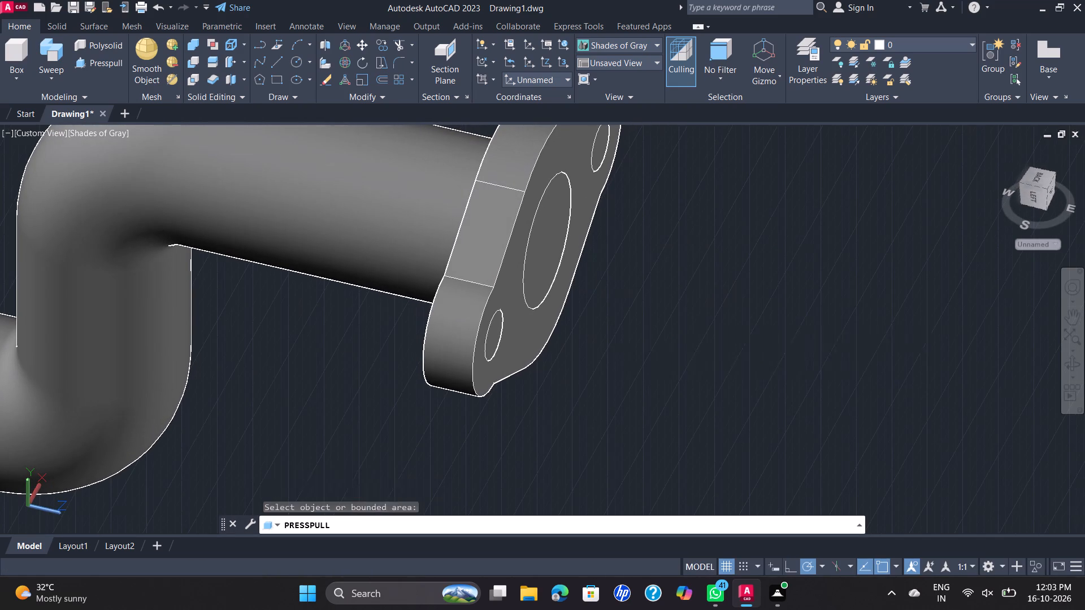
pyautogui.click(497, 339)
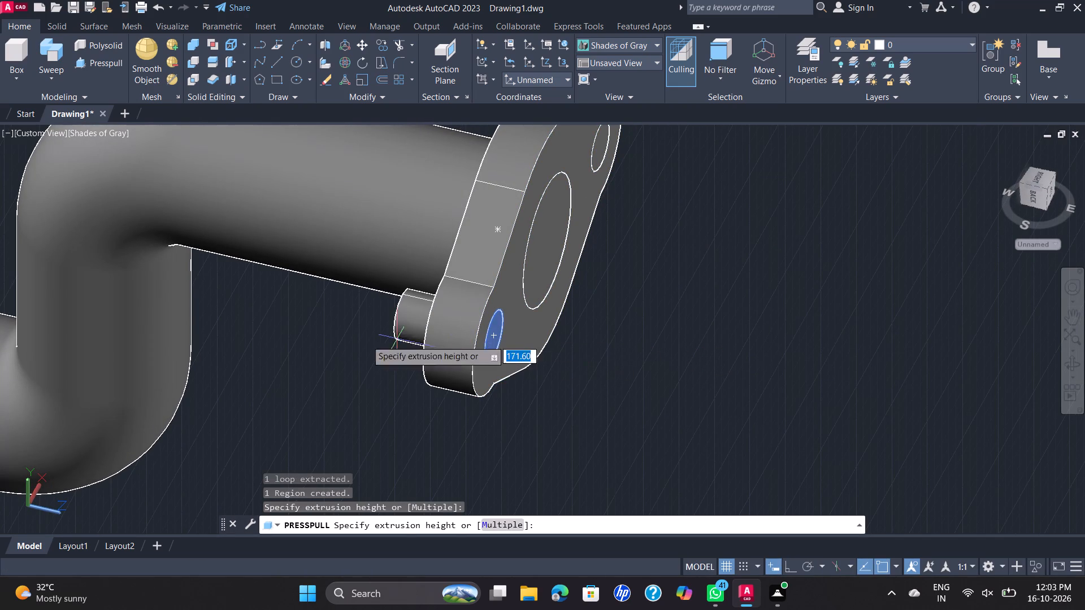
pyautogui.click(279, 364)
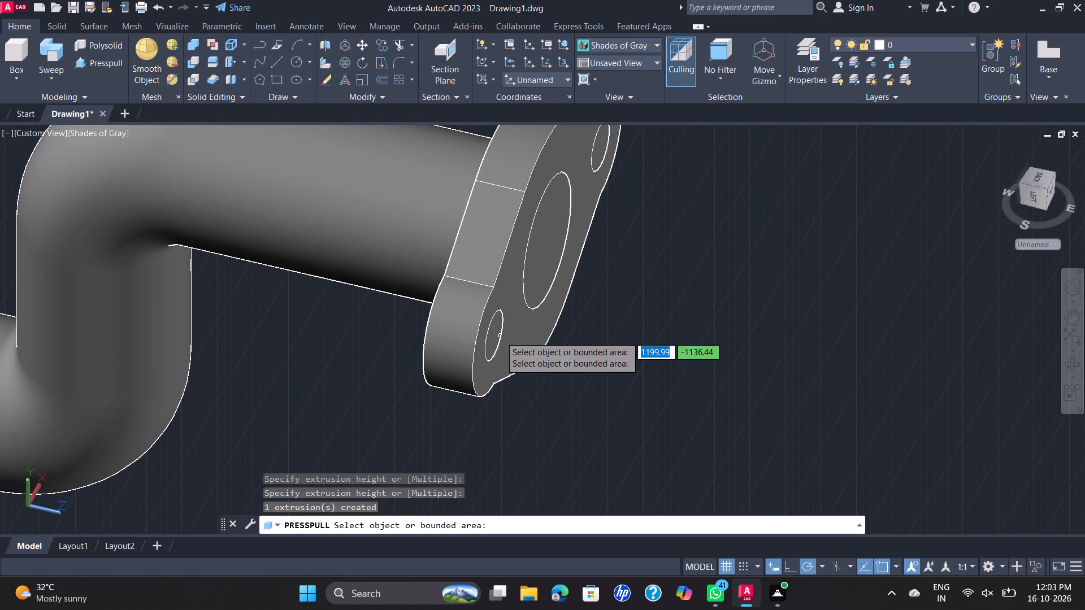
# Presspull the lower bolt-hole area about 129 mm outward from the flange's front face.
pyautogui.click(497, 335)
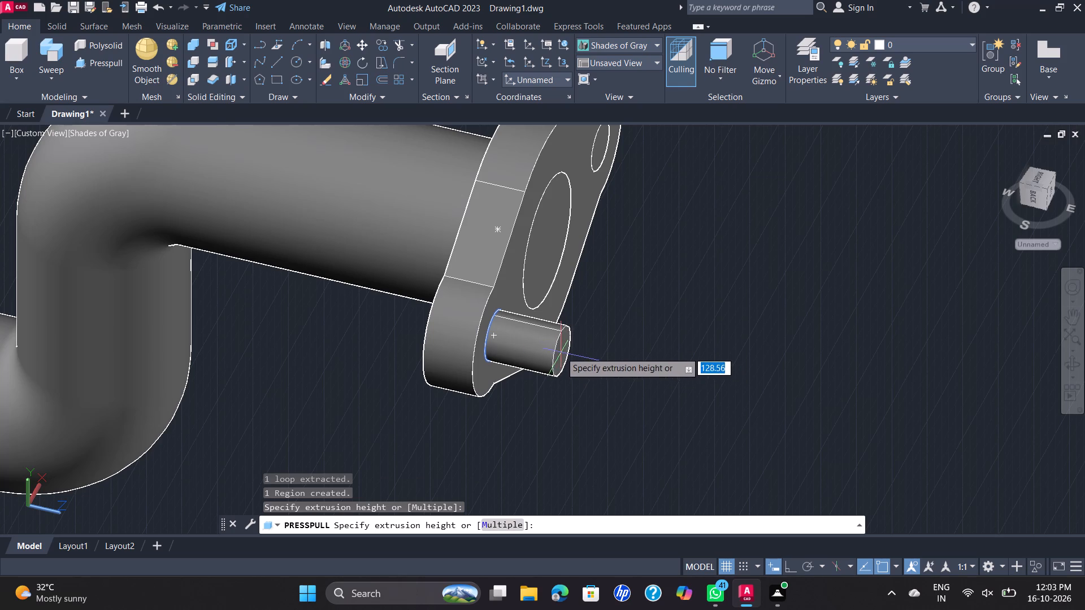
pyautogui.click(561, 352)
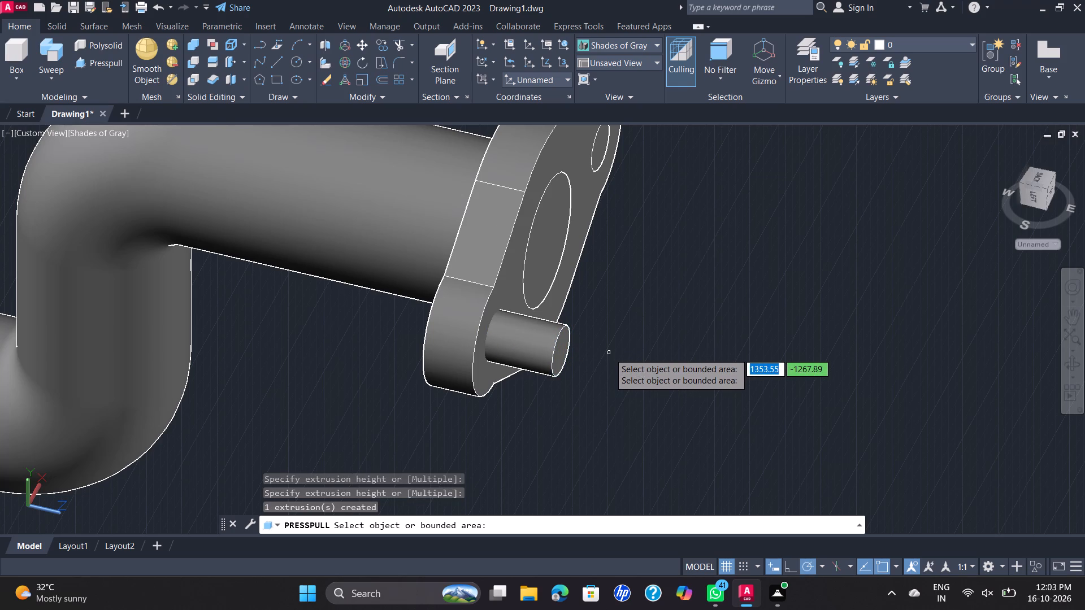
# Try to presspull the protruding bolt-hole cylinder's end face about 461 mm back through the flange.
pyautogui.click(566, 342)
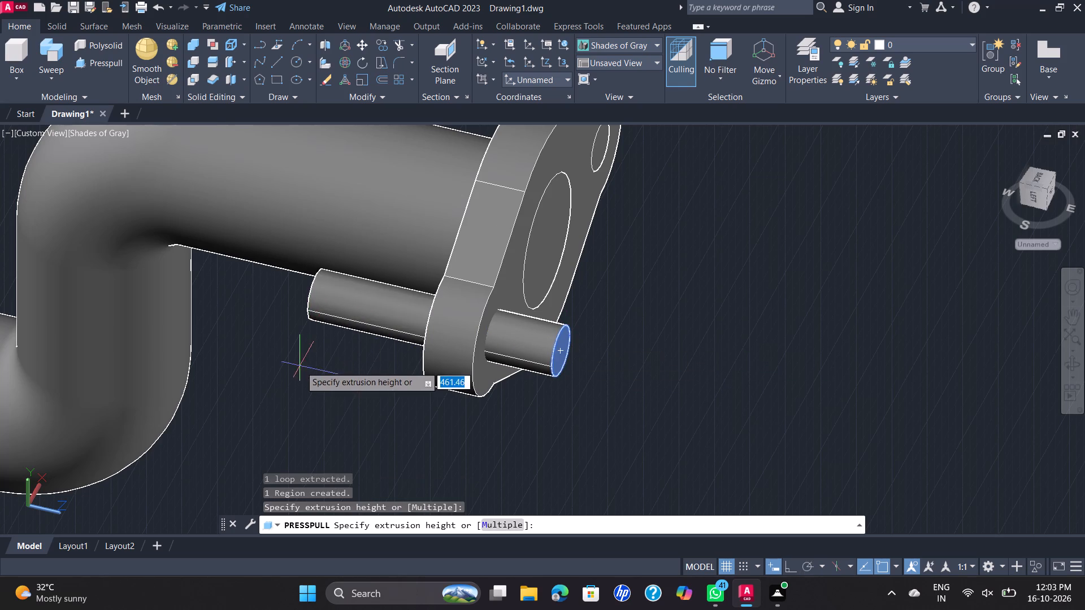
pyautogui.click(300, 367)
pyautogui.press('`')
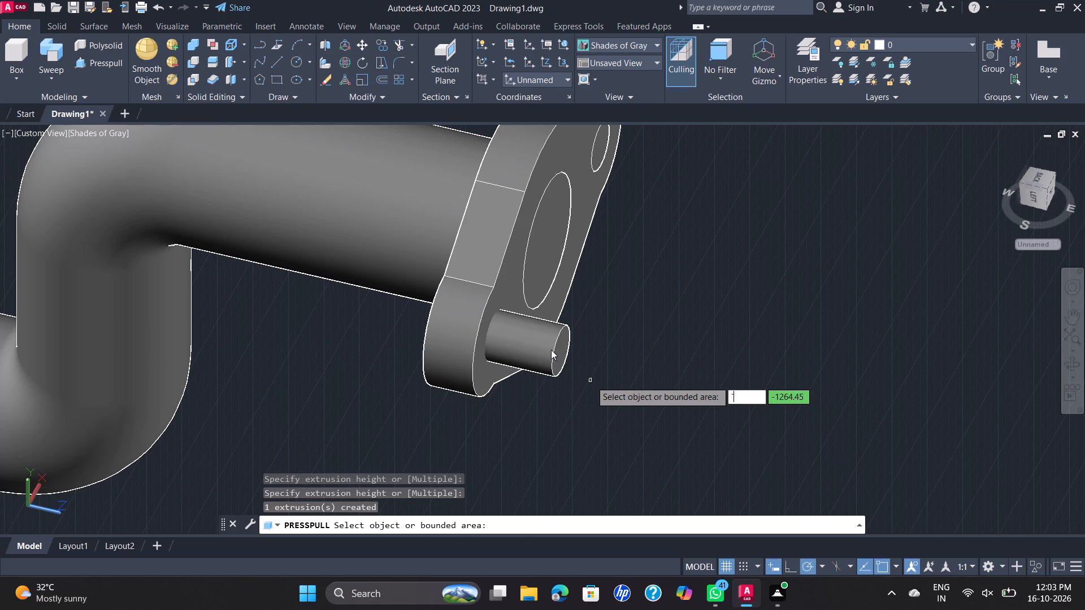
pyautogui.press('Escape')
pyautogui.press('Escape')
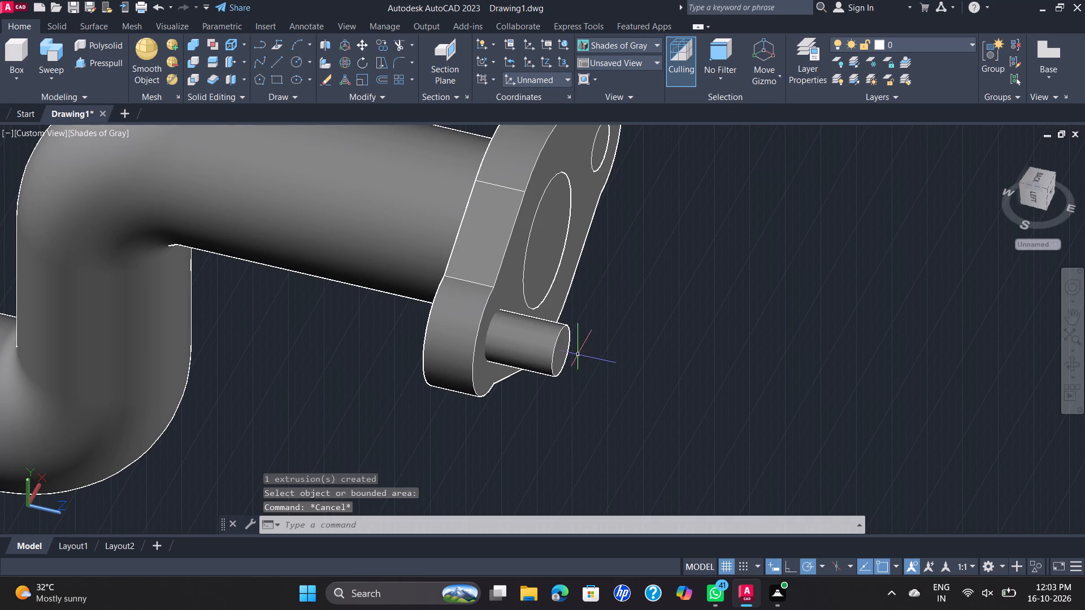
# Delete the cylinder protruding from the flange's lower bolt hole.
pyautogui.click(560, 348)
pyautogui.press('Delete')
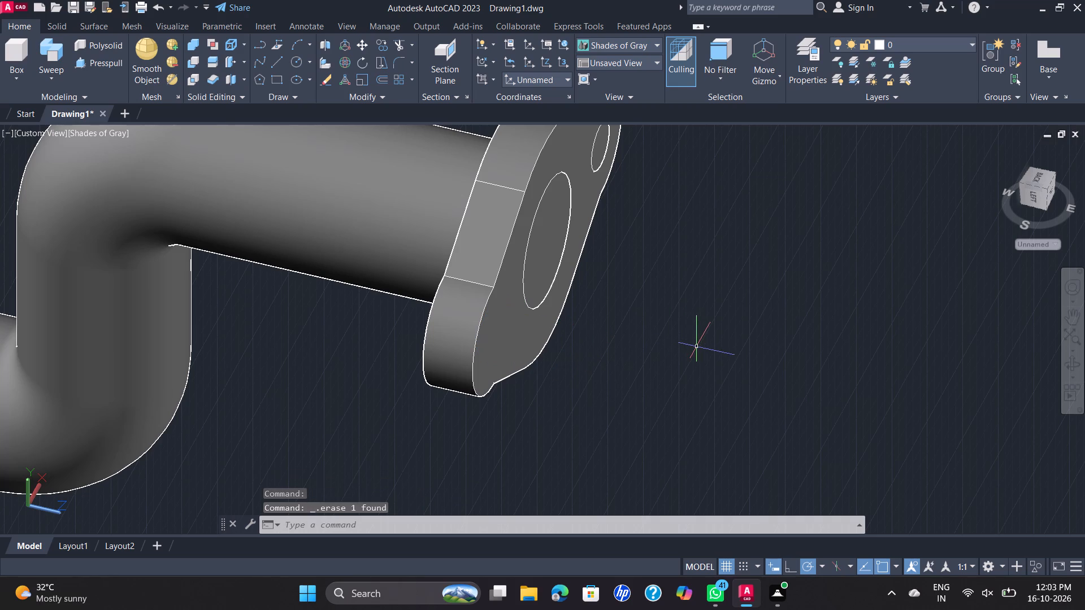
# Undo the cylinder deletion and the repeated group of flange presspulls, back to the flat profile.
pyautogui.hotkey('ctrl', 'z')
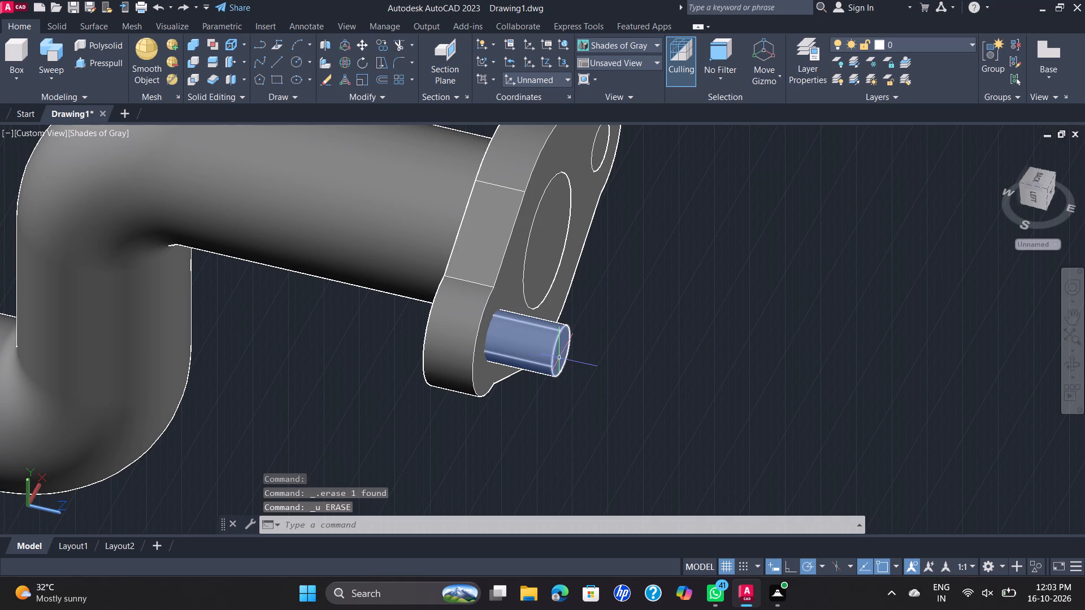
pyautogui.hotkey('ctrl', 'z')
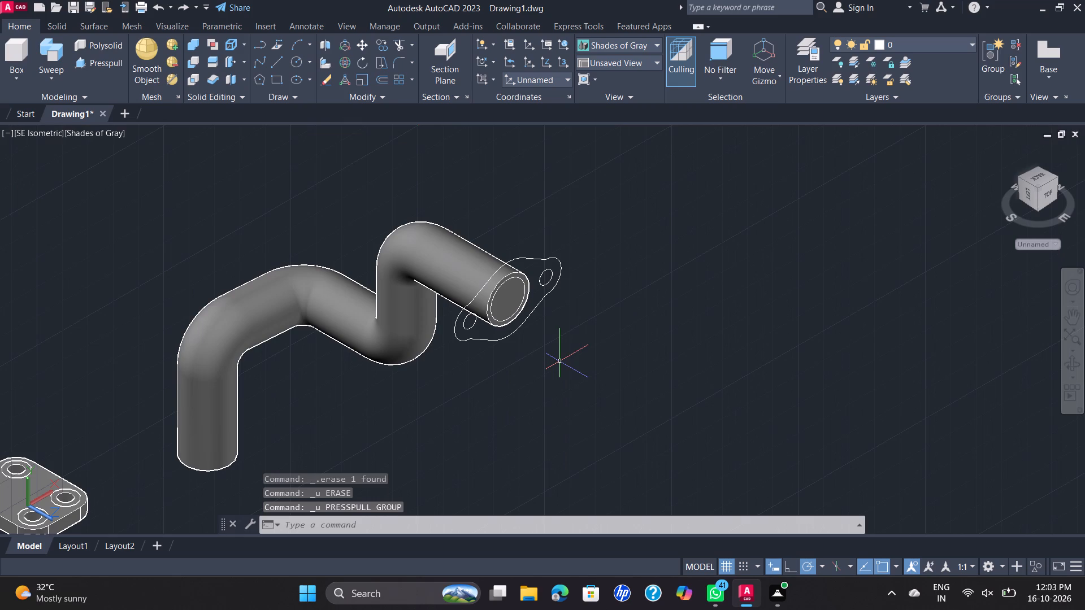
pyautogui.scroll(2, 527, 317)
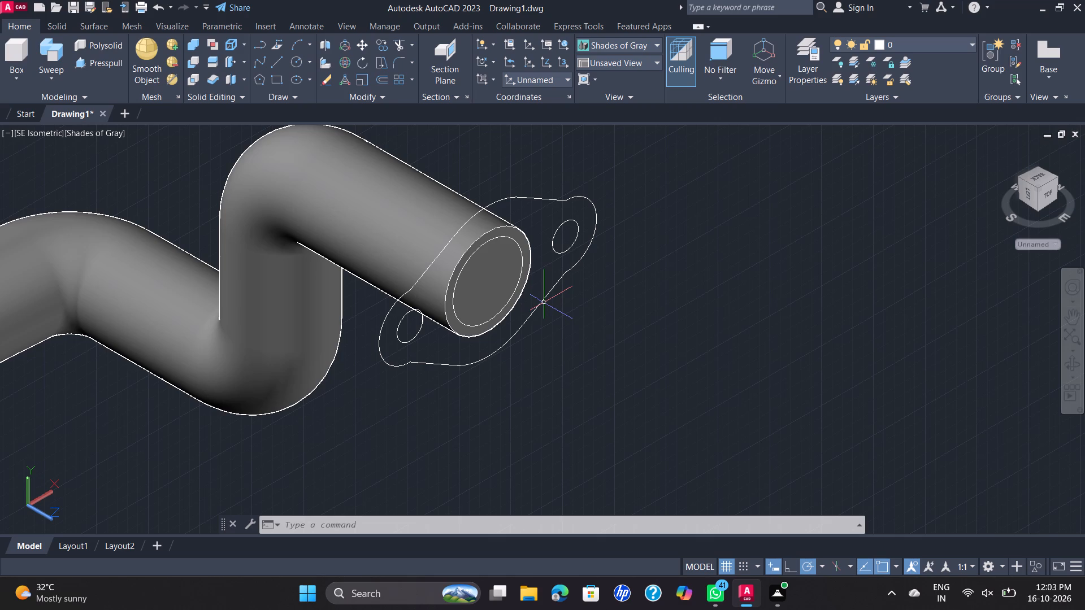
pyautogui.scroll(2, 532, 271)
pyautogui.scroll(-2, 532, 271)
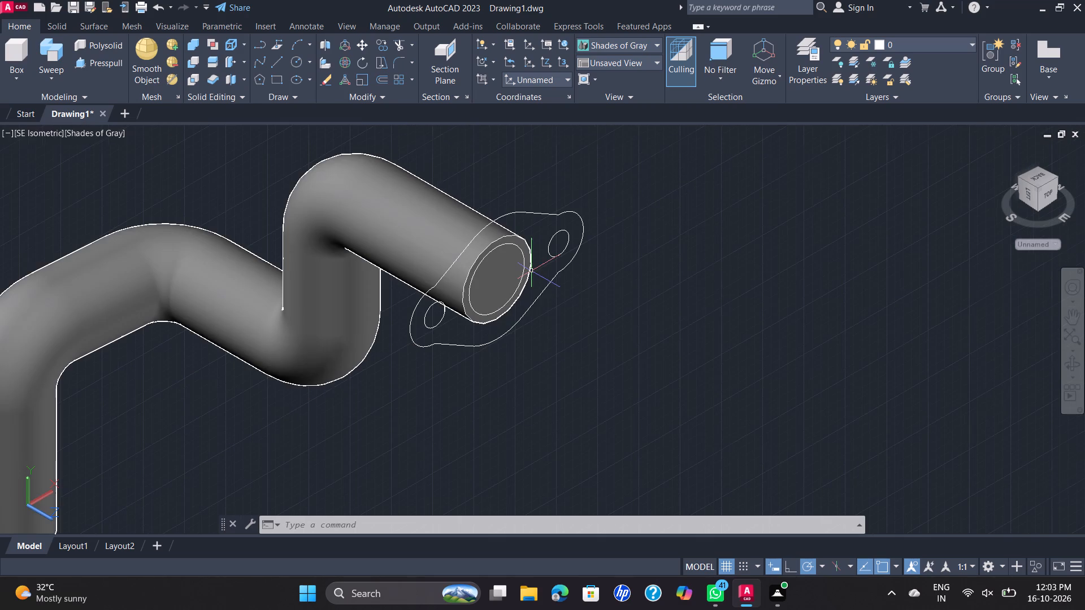
# Copy the flange outline, its inner circle and both bolt-hole circles from the pipe end's centre to the open space beyond it.
pyautogui.moveTo(532, 271); pyautogui.dragTo(564, 315, button='middle')
pyautogui.scroll(2, 564, 315)
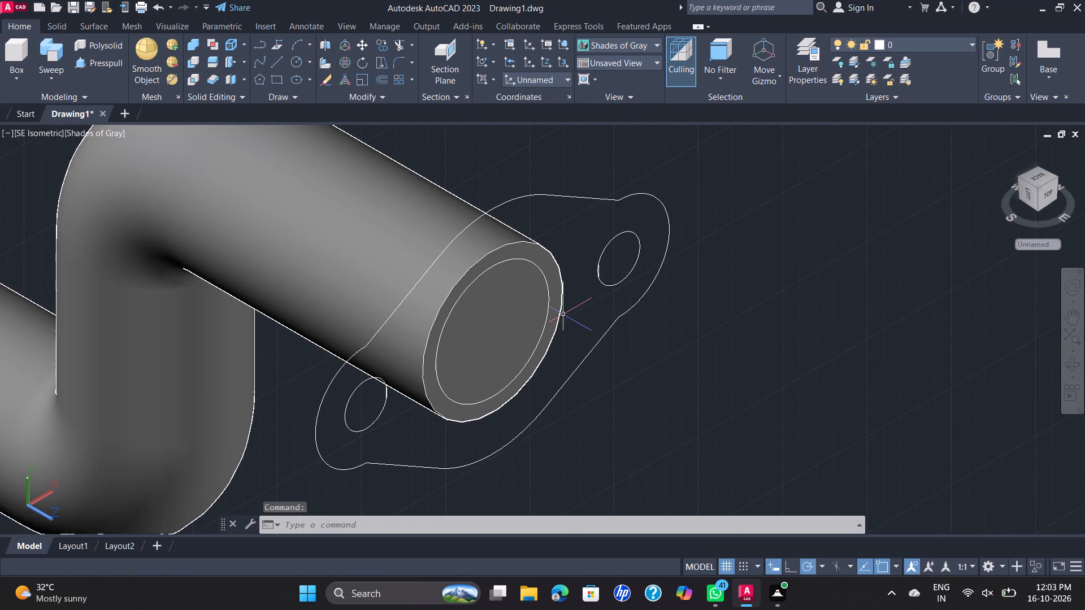
pyautogui.click(349, 361)
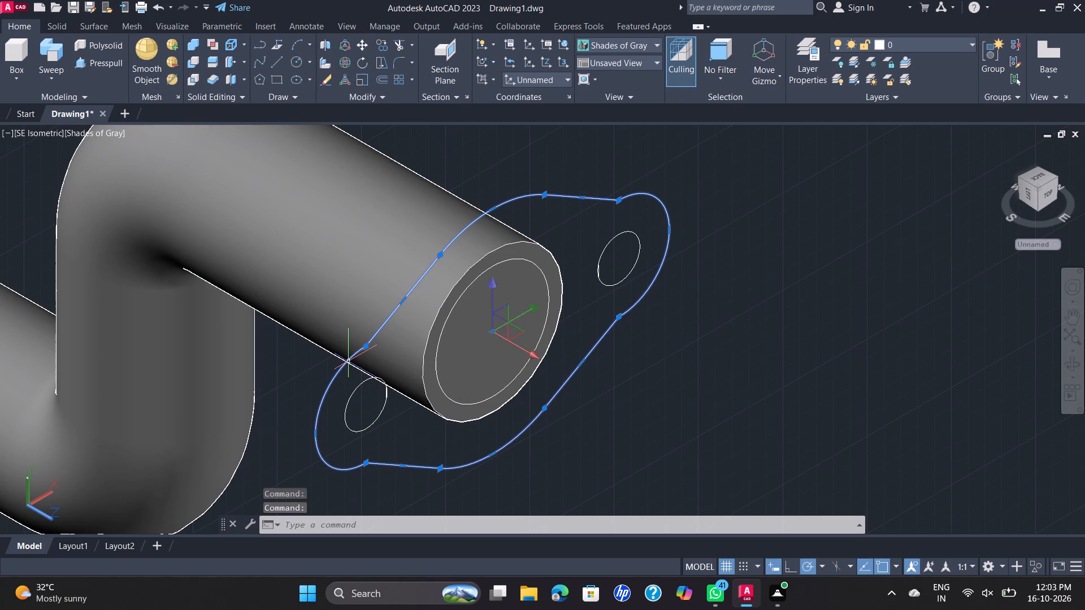
pyautogui.click(363, 380)
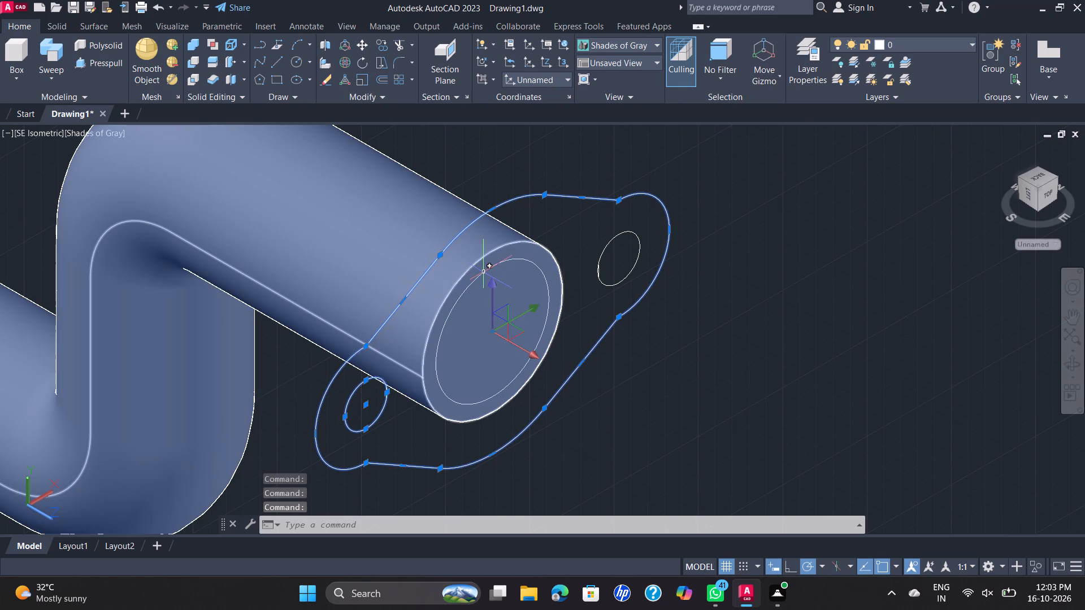
pyautogui.scroll(3, 485, 273)
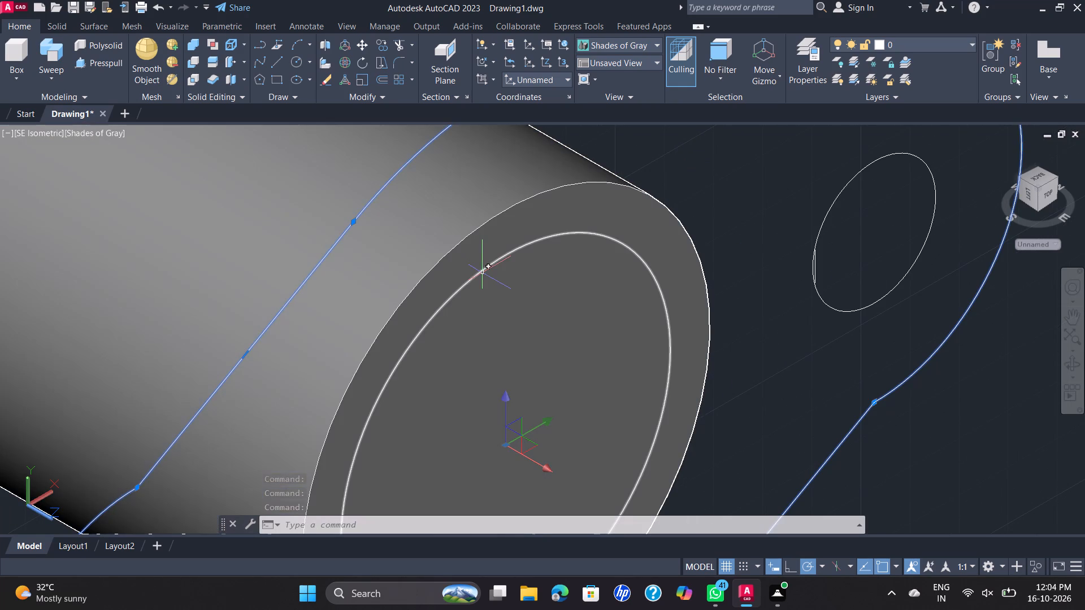
pyautogui.click(483, 273)
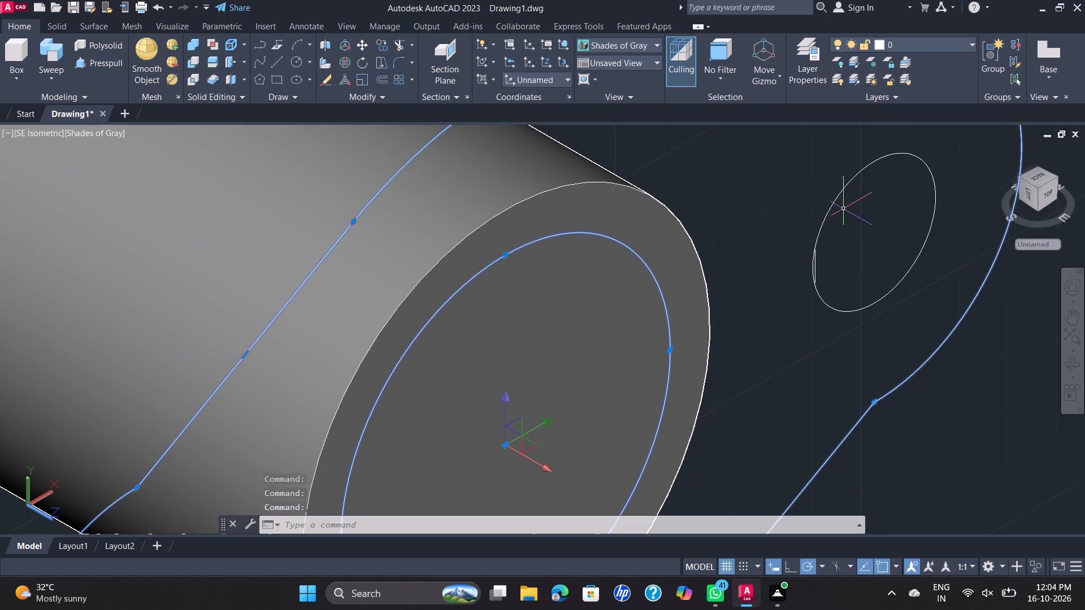
pyautogui.click(831, 205)
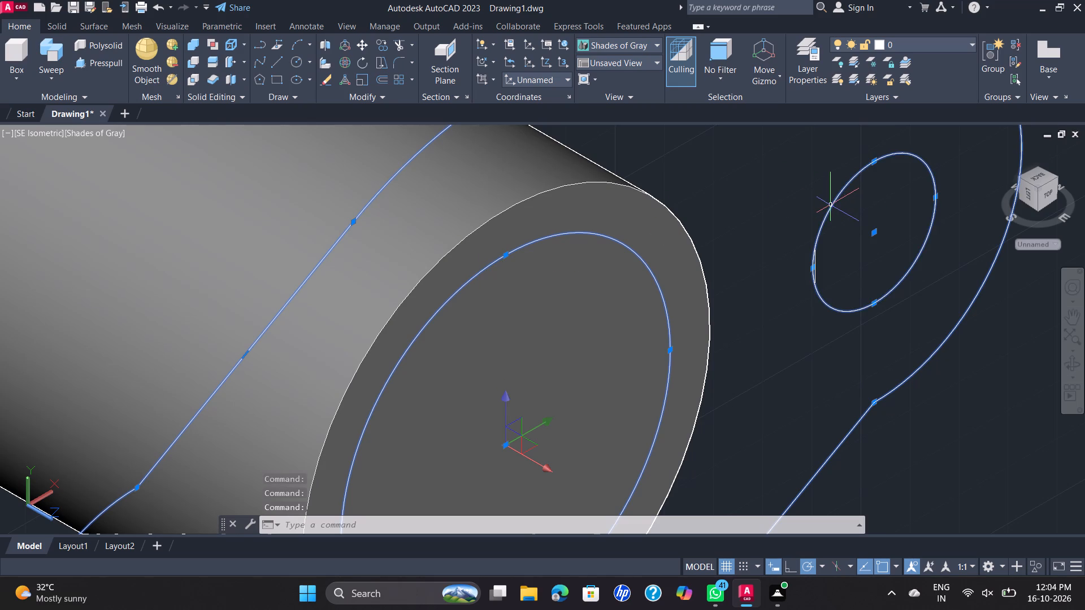
pyautogui.scroll(-2, 650, 258)
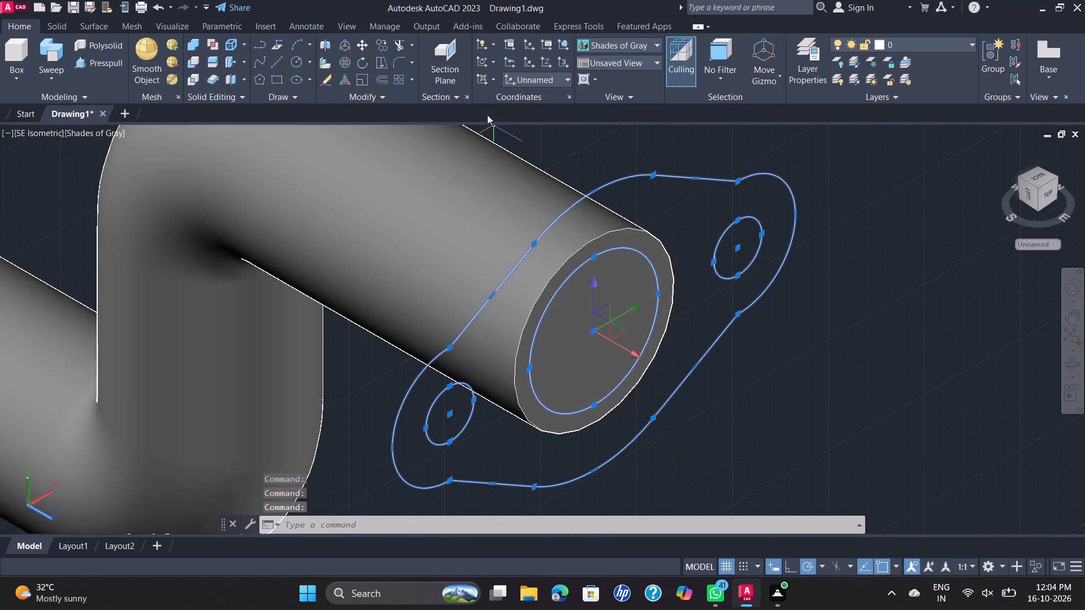
pyautogui.click(381, 45)
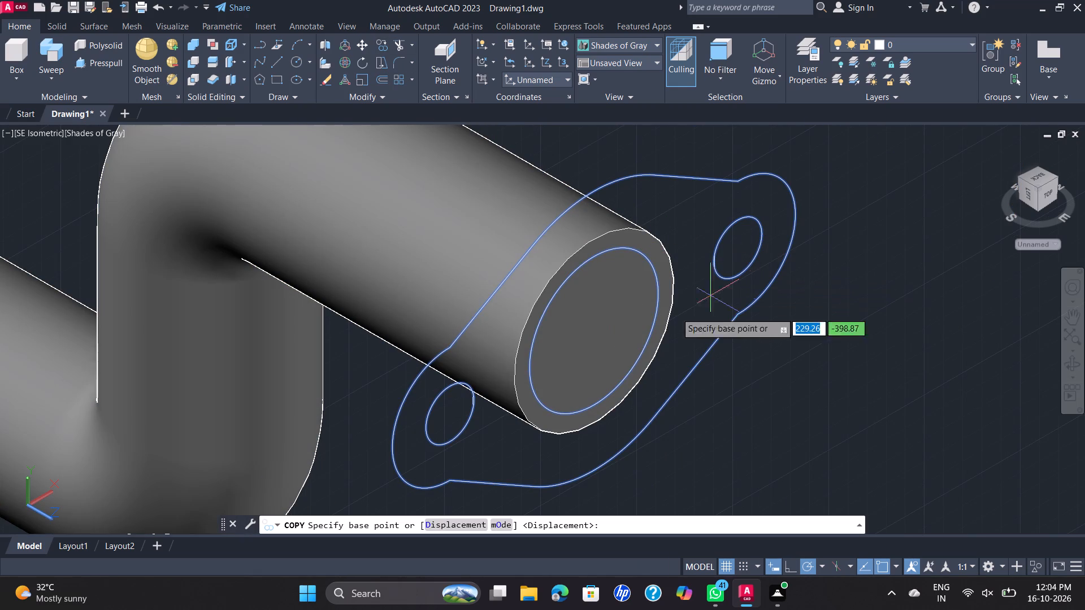
pyautogui.click(596, 329)
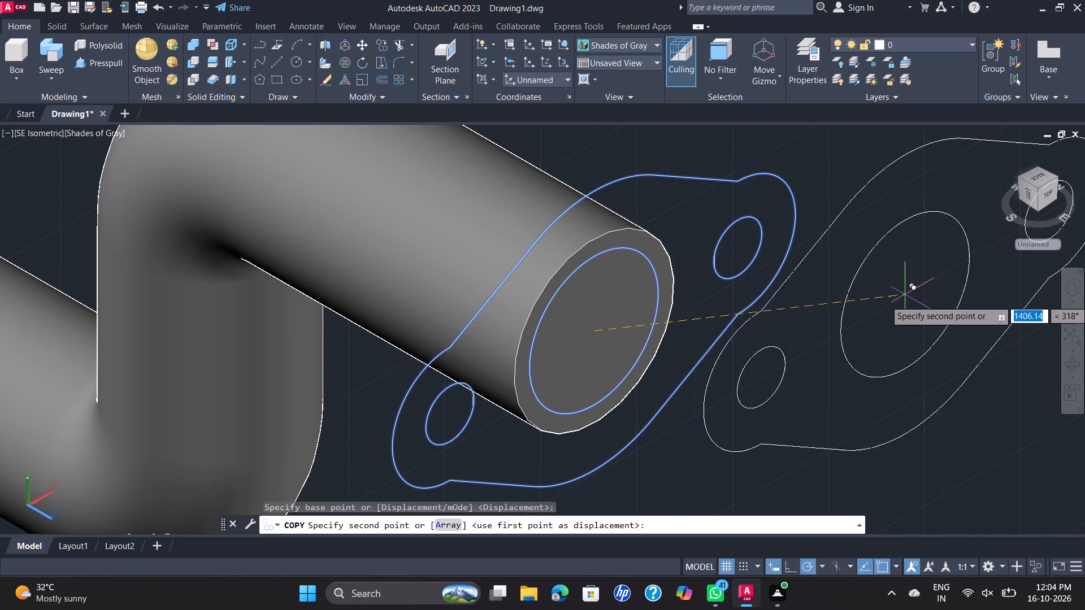
pyautogui.scroll(-2, 882, 317)
pyautogui.click(893, 358)
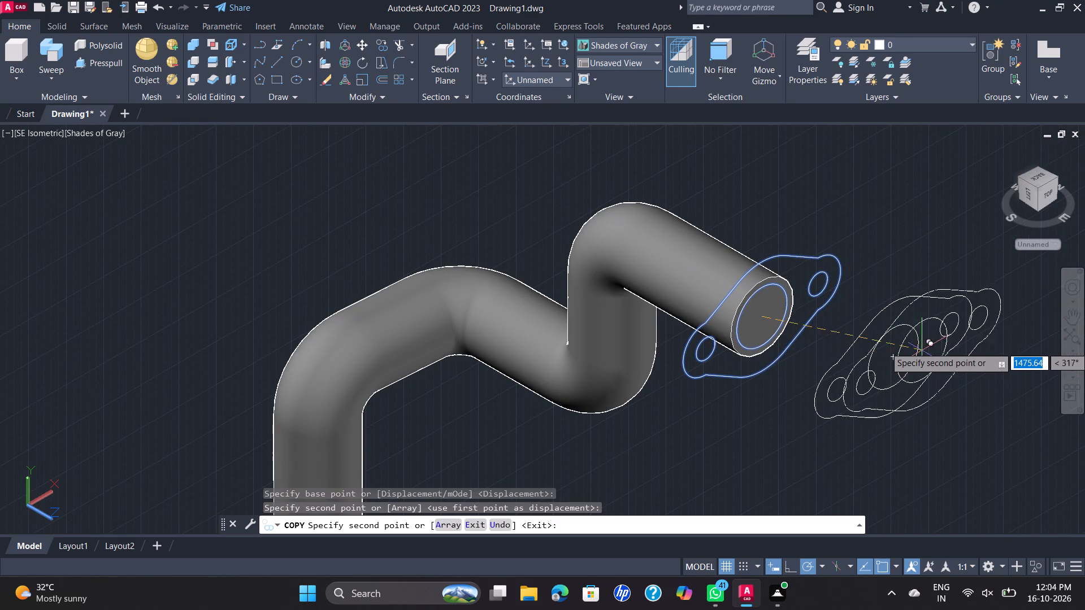
pyautogui.press('Escape')
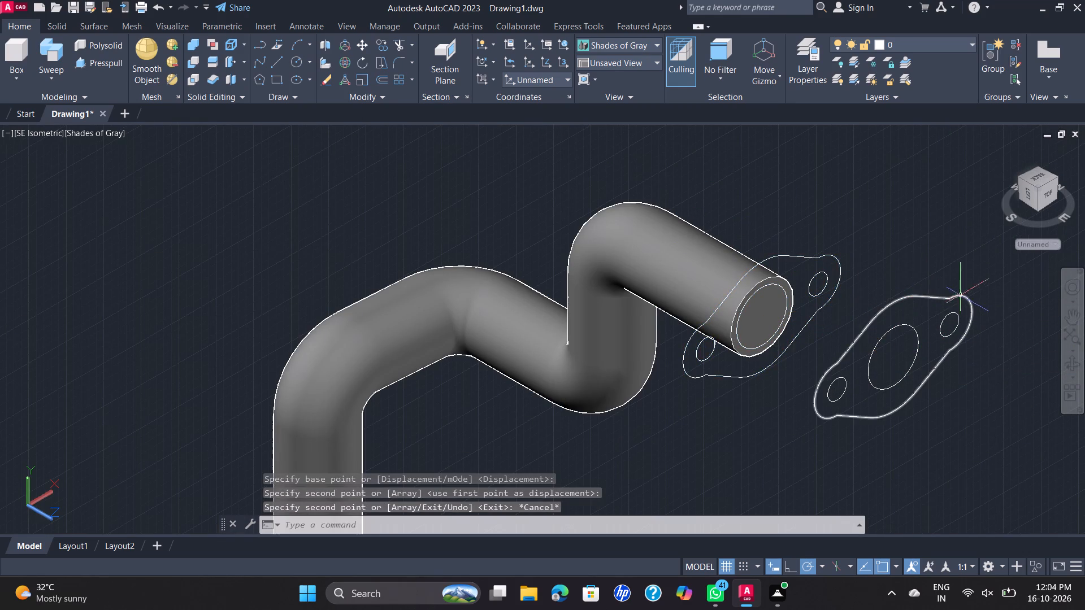
# Delete the short stray line on the edge of the original profile's upper bolt-hole circle.
pyautogui.scroll(5, 963, 297)
pyautogui.scroll(-2, 952, 294)
pyautogui.scroll(1, 936, 359)
pyautogui.scroll(3, 917, 403)
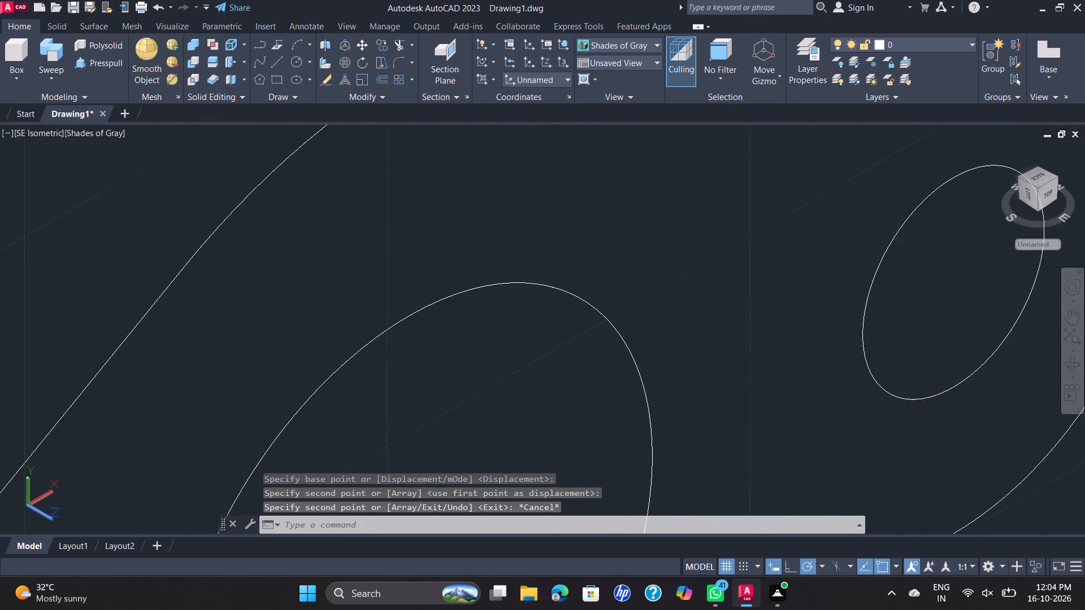
pyautogui.scroll(2, 908, 407)
pyautogui.scroll(-4, 906, 405)
pyautogui.scroll(3, 479, 272)
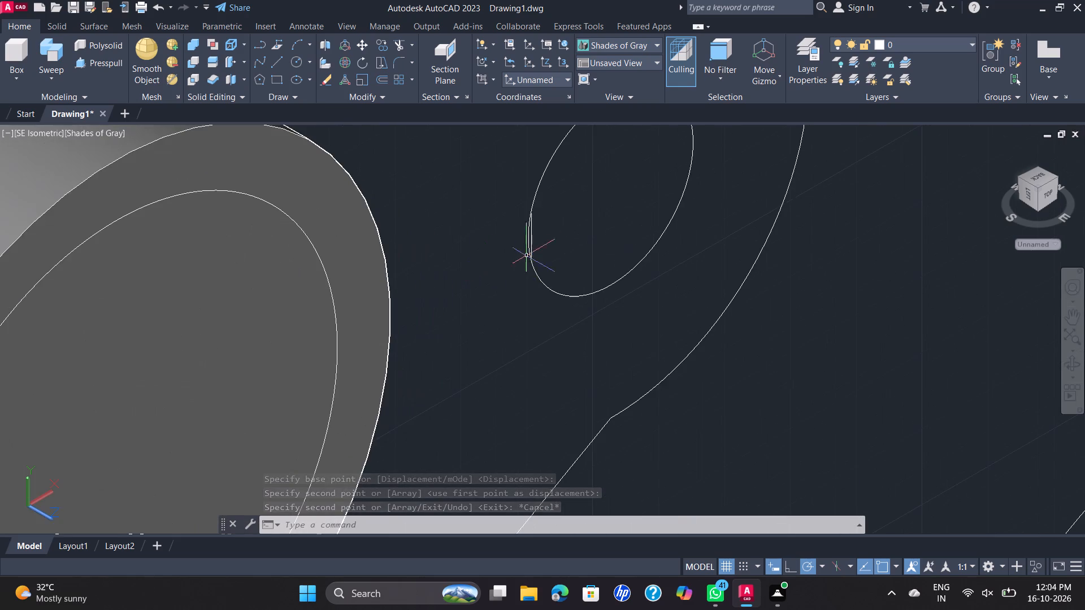
pyautogui.scroll(2, 536, 240)
pyautogui.click(528, 236)
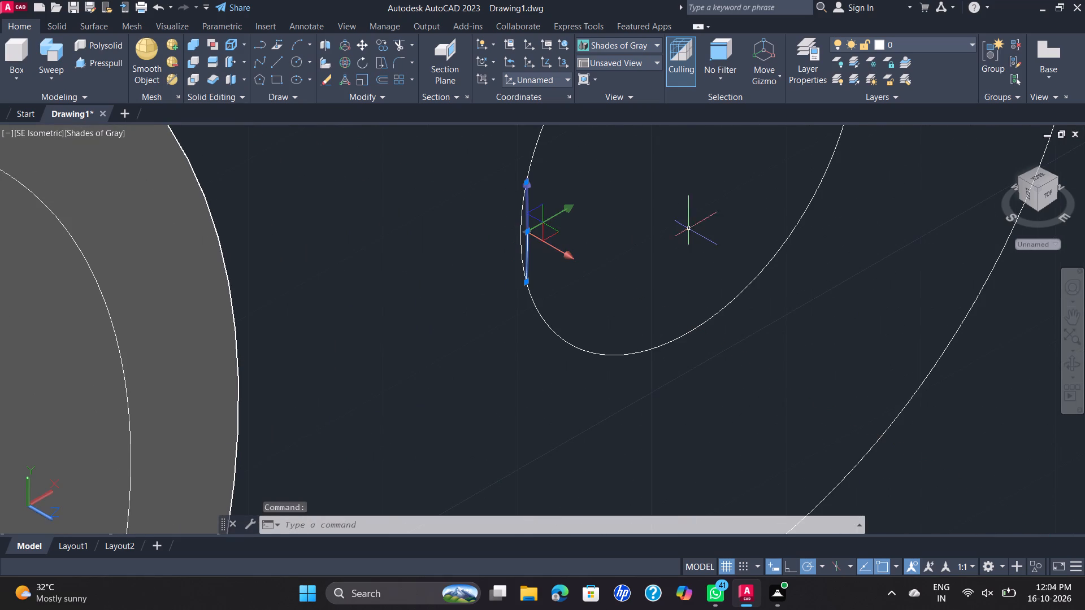
pyautogui.press('Delete')
# Delete the short stray line on the edge of the original profile's lower bolt-hole circle.
pyautogui.scroll(-6, 714, 243)
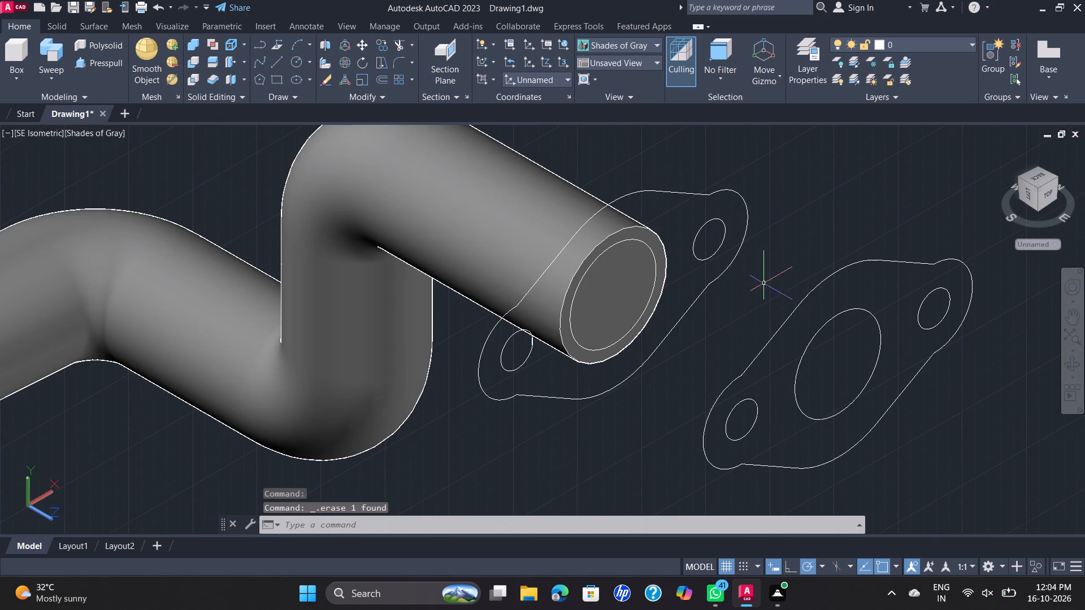
pyautogui.scroll(1, 934, 320)
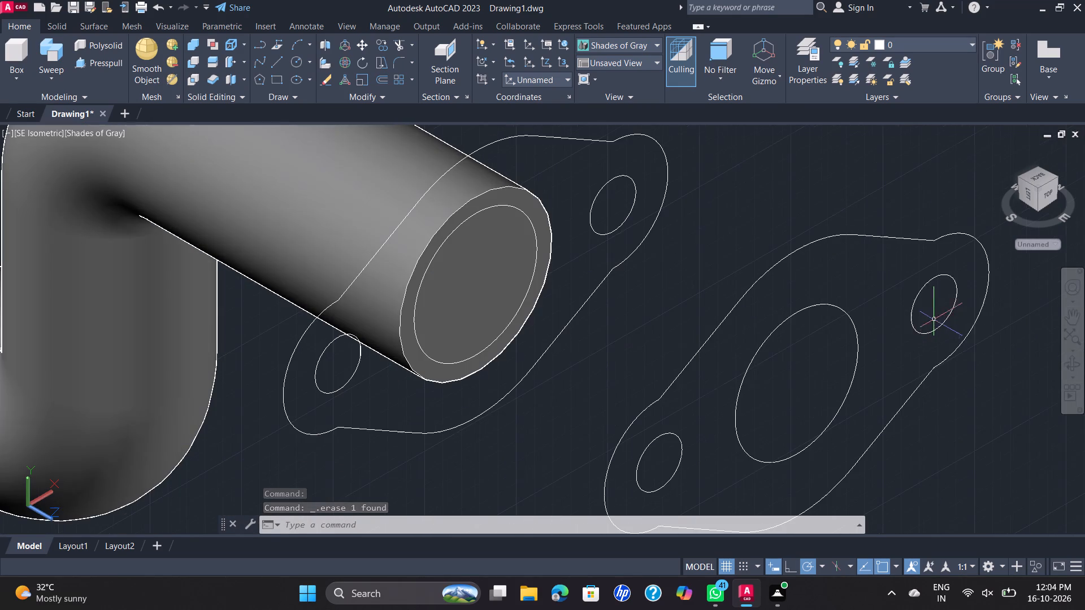
pyautogui.scroll(-1, 945, 315)
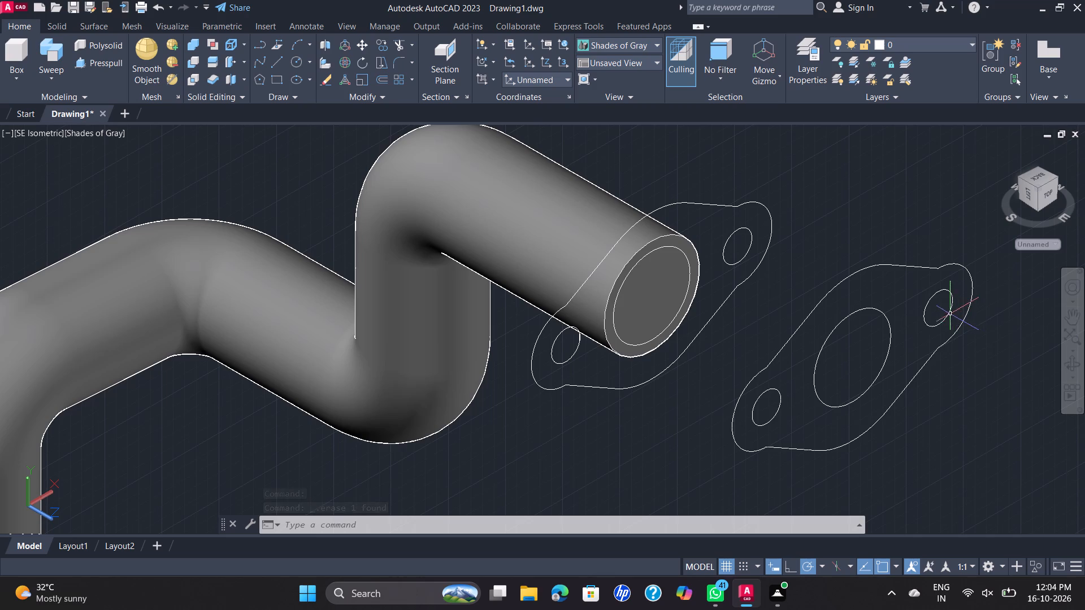
pyautogui.scroll(5, 568, 335)
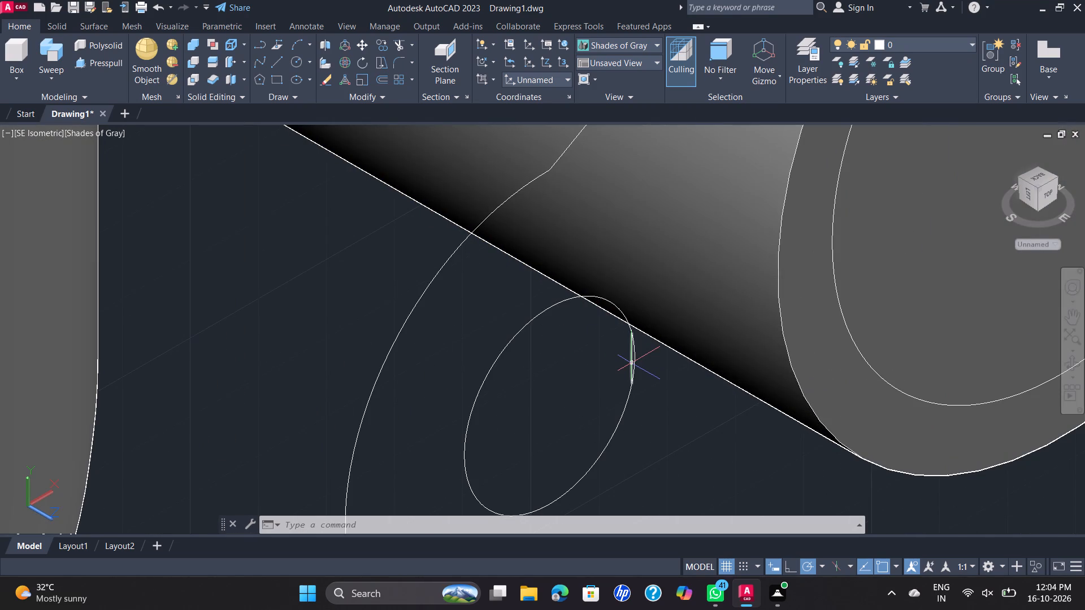
pyautogui.click(632, 363)
pyautogui.press('Delete')
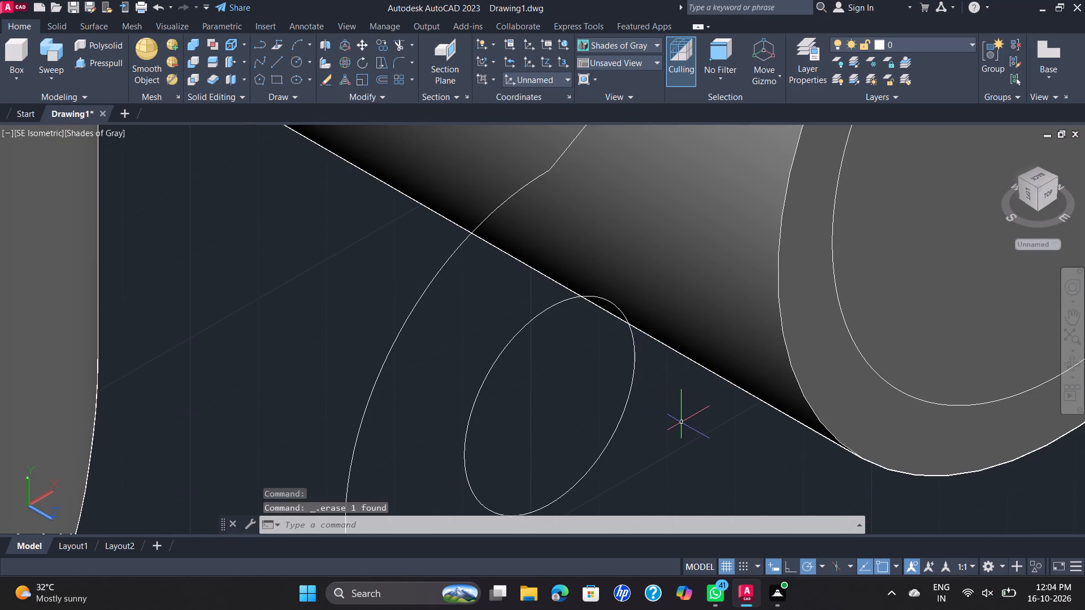
# Presspull the copied flange profile's area between the outline and the holes to a height of 25 mm.
pyautogui.scroll(-3, 690, 412)
pyautogui.scroll(-2, 861, 375)
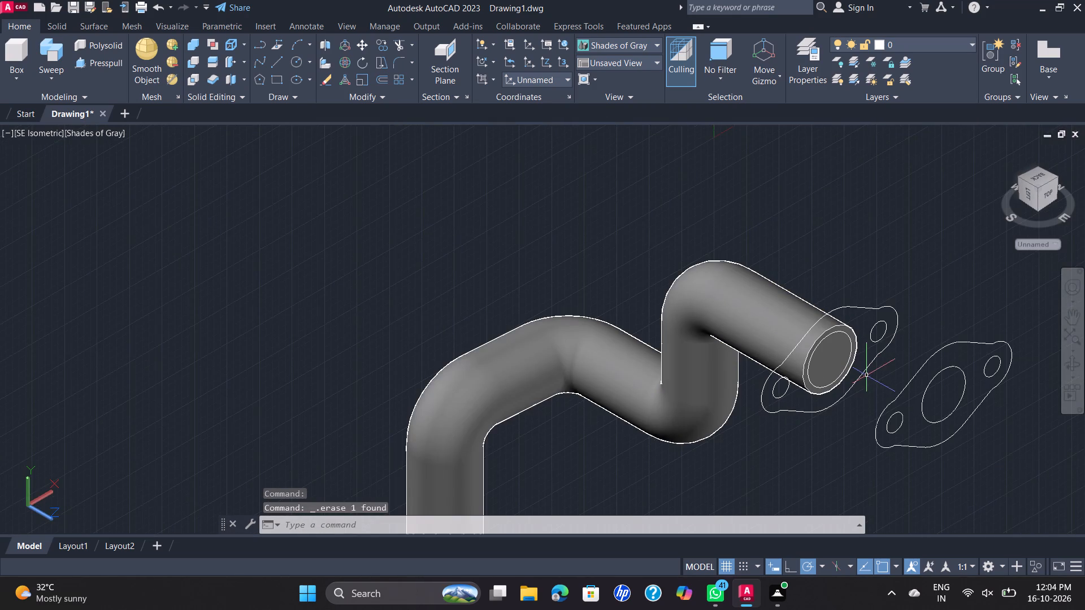
pyautogui.moveTo(867, 376); pyautogui.dragTo(837, 364, button='middle')
pyautogui.scroll(2, 836, 364)
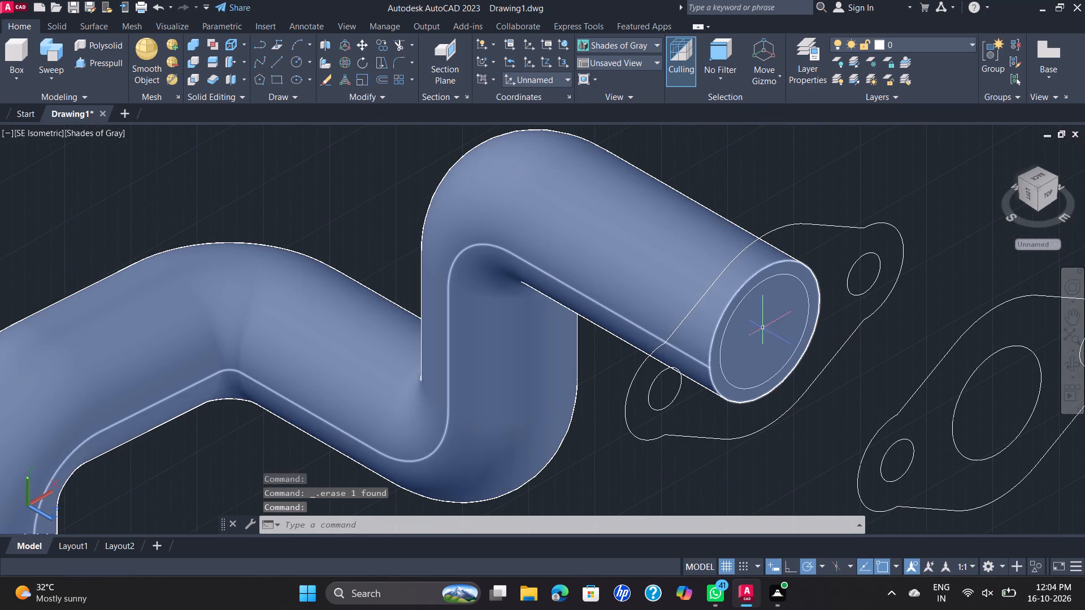
pyautogui.click(101, 60)
pyautogui.scroll(-1, 1084, 297)
pyautogui.scroll(-1, 954, 388)
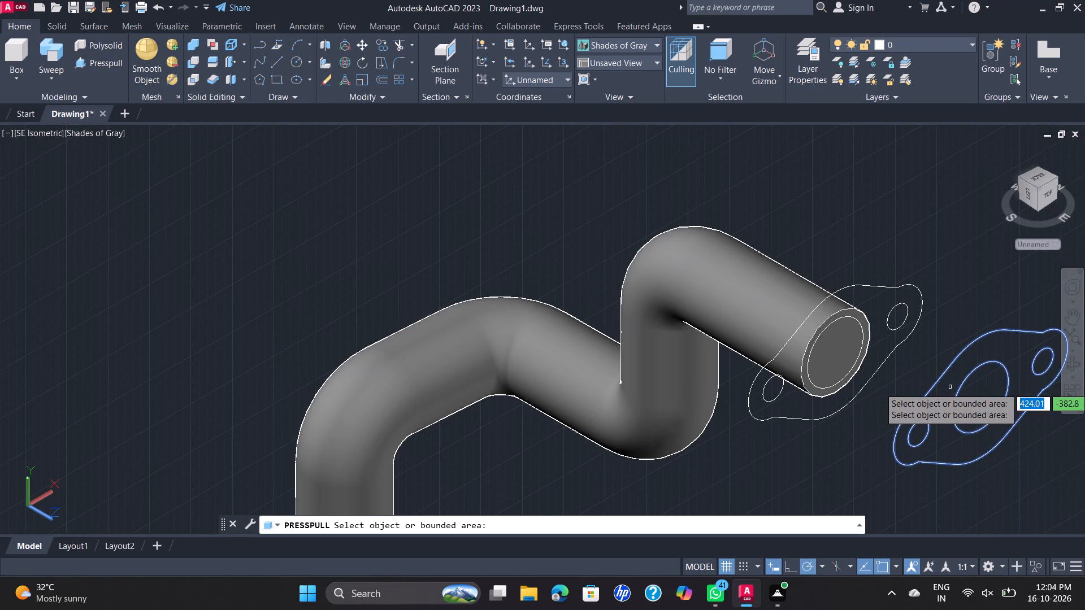
pyautogui.click(954, 388)
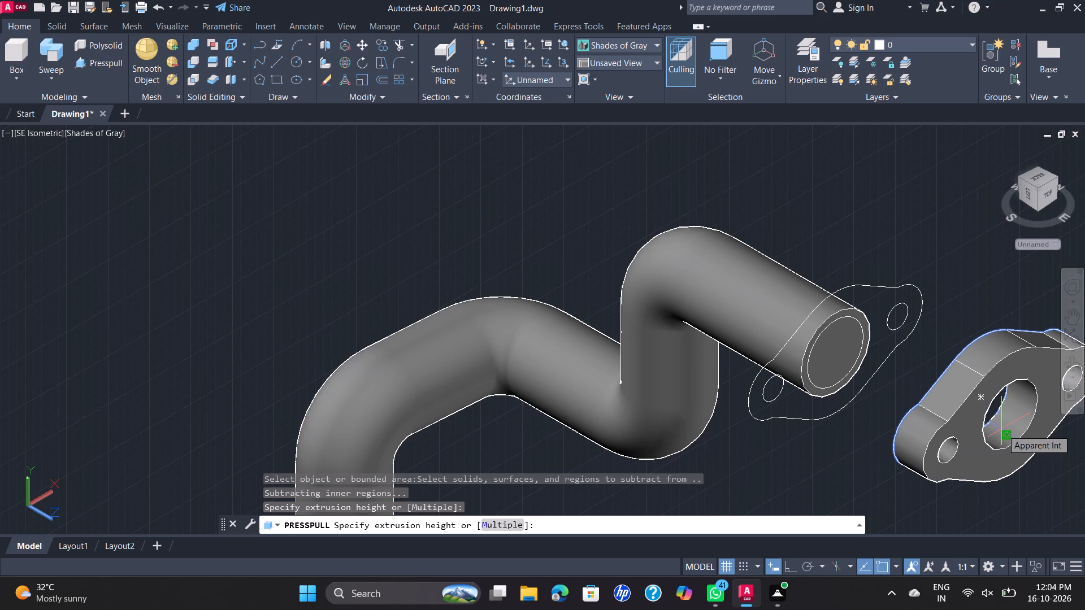
pyautogui.write('25')
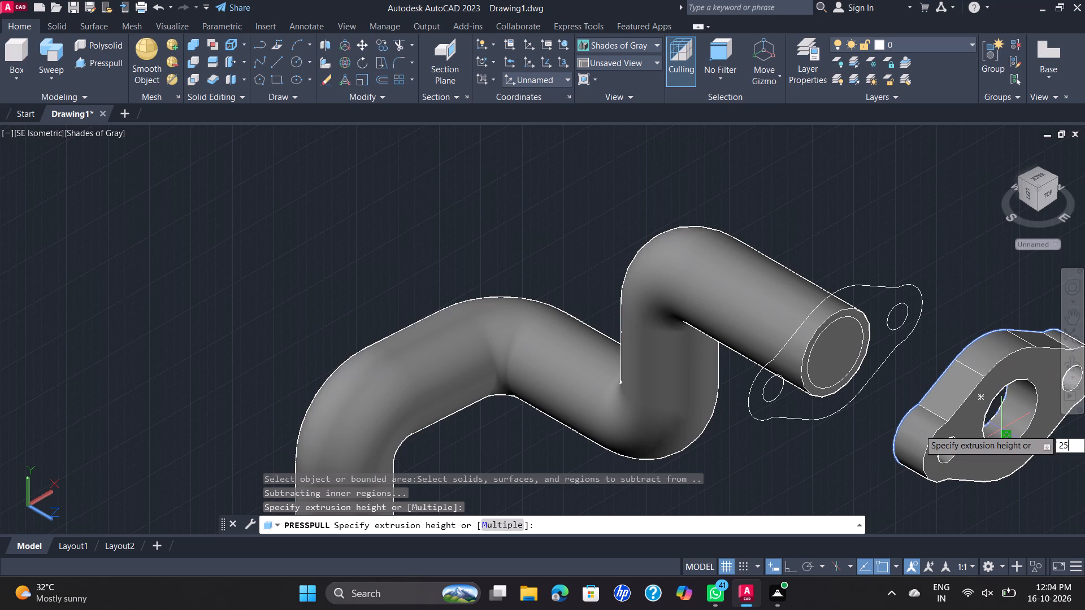
pyautogui.press('Return')
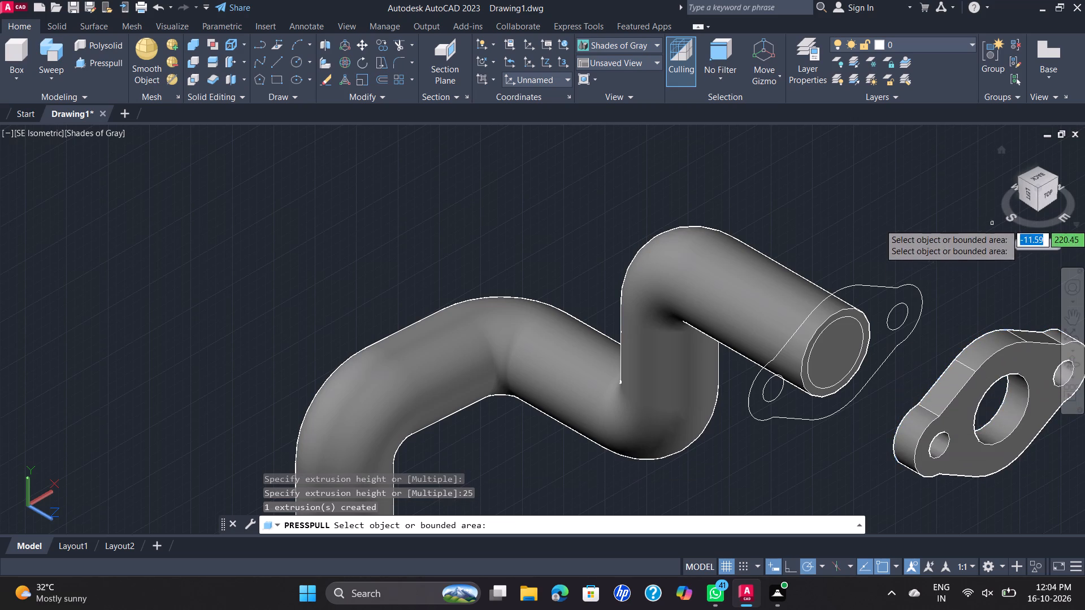
pyautogui.press('Escape')
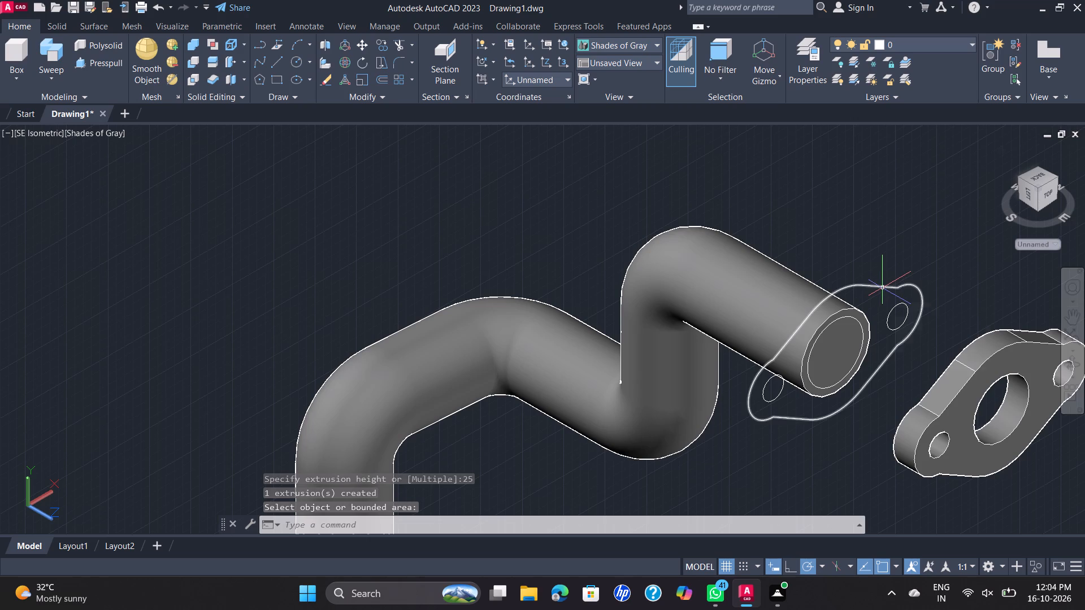
# Delete the original flange outline, inner circle and both bolt-hole circles at the pipe's end.
pyautogui.click(883, 288)
pyautogui.scroll(2, 858, 325)
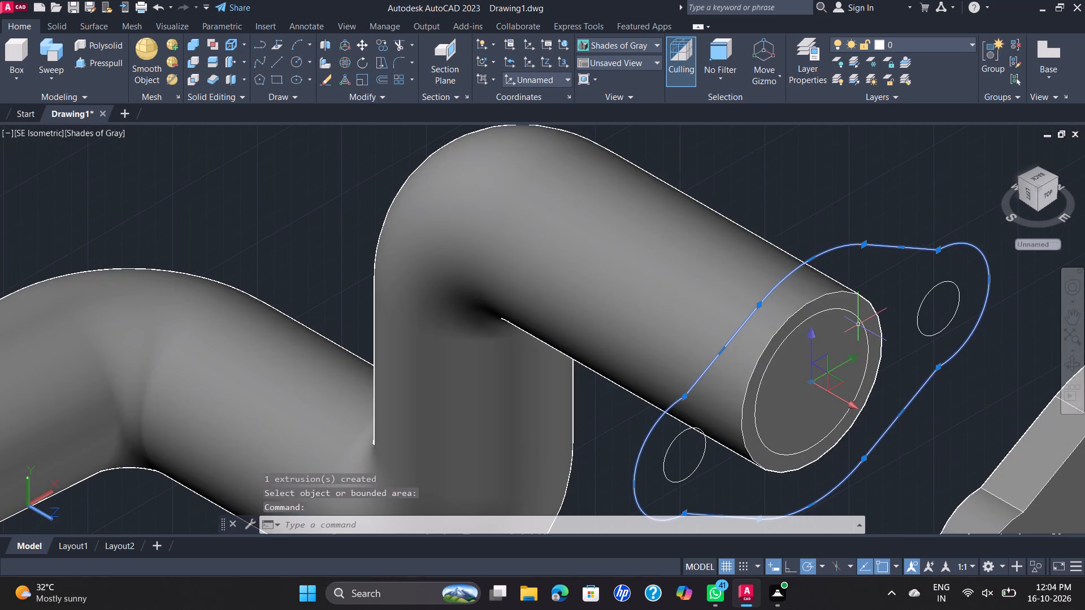
pyautogui.click(860, 316)
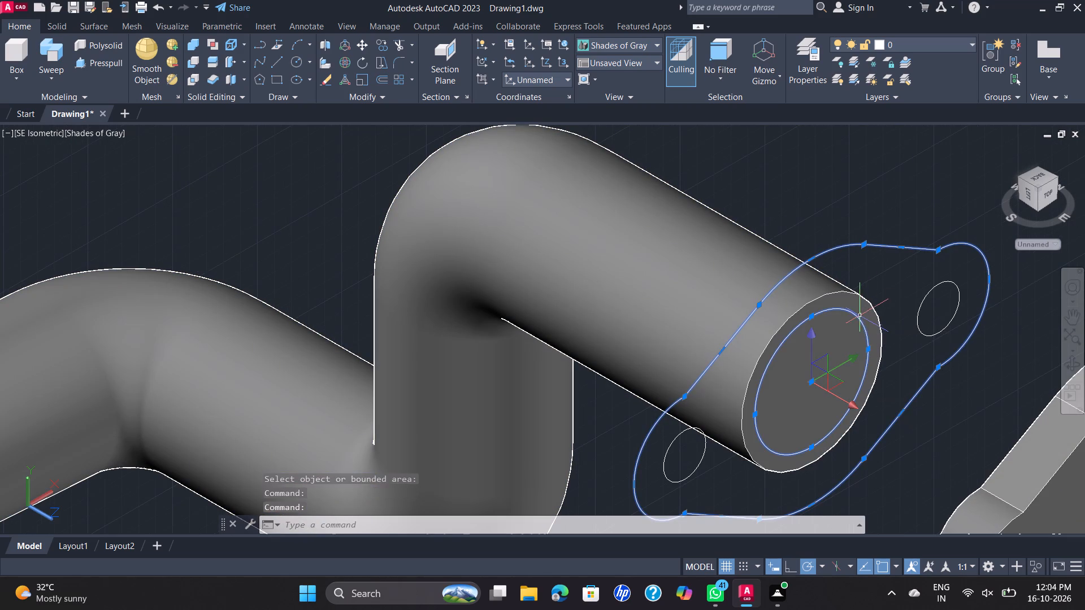
pyautogui.click(937, 287)
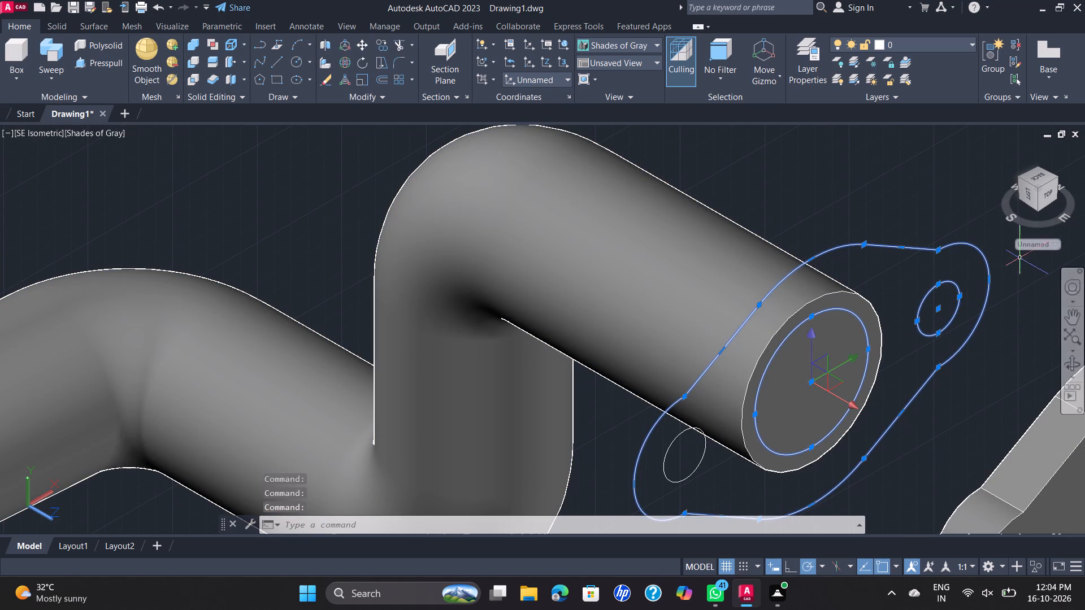
pyautogui.press('Delete')
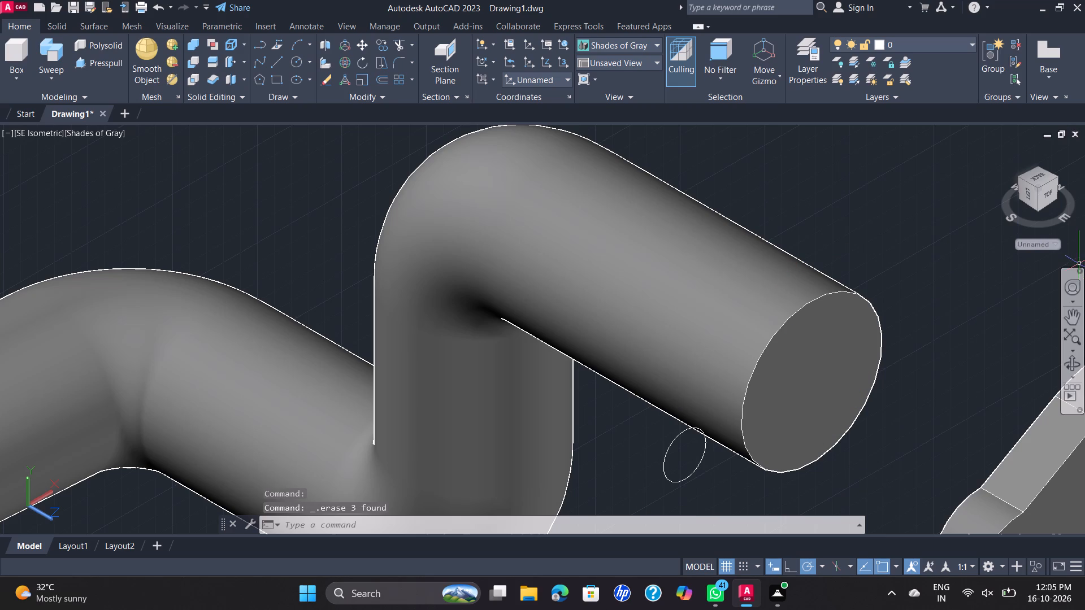
pyautogui.click(701, 493)
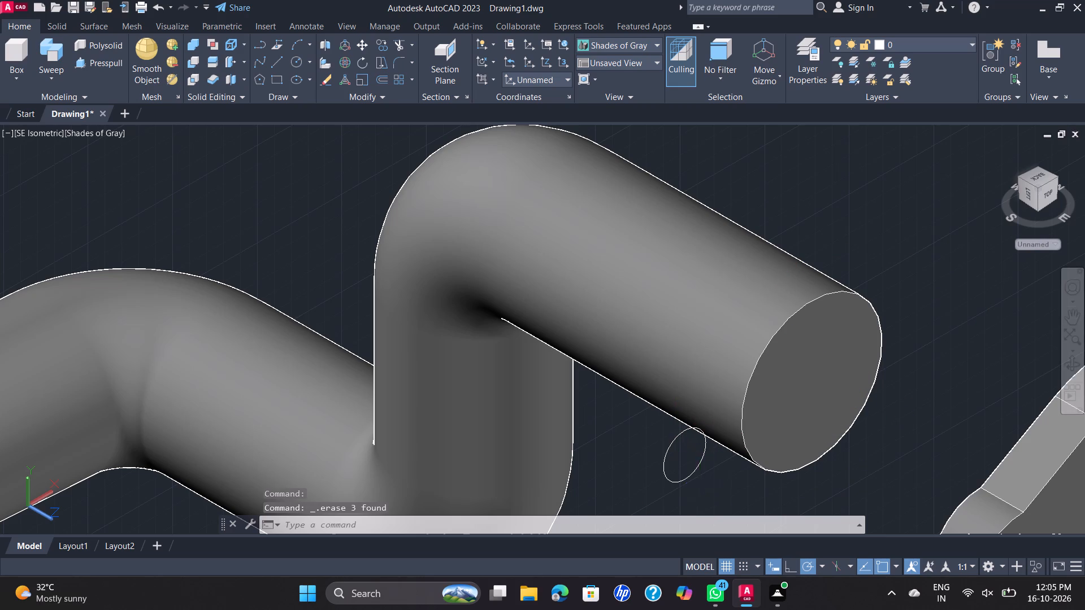
pyautogui.click(662, 456)
pyautogui.press('Delete')
# Move the flange solid from the centre of its bore's back face to the centre of the pipe's upper end face.
pyautogui.scroll(-3, 830, 403)
pyautogui.moveTo(888, 395); pyautogui.dragTo(837, 350, button='middle')
pyautogui.scroll(2, 833, 352)
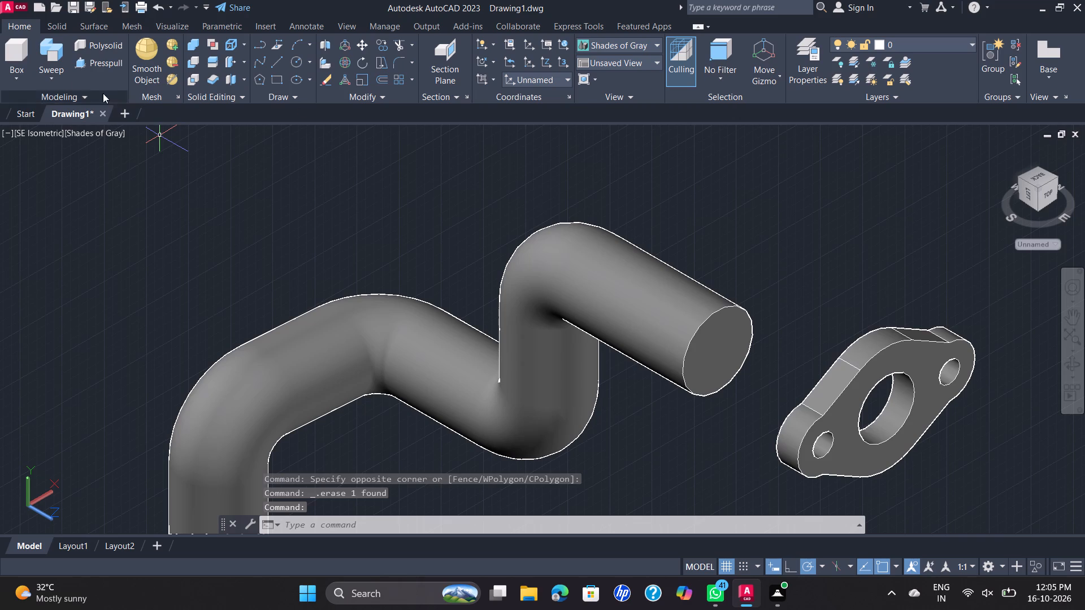
pyautogui.click(361, 50)
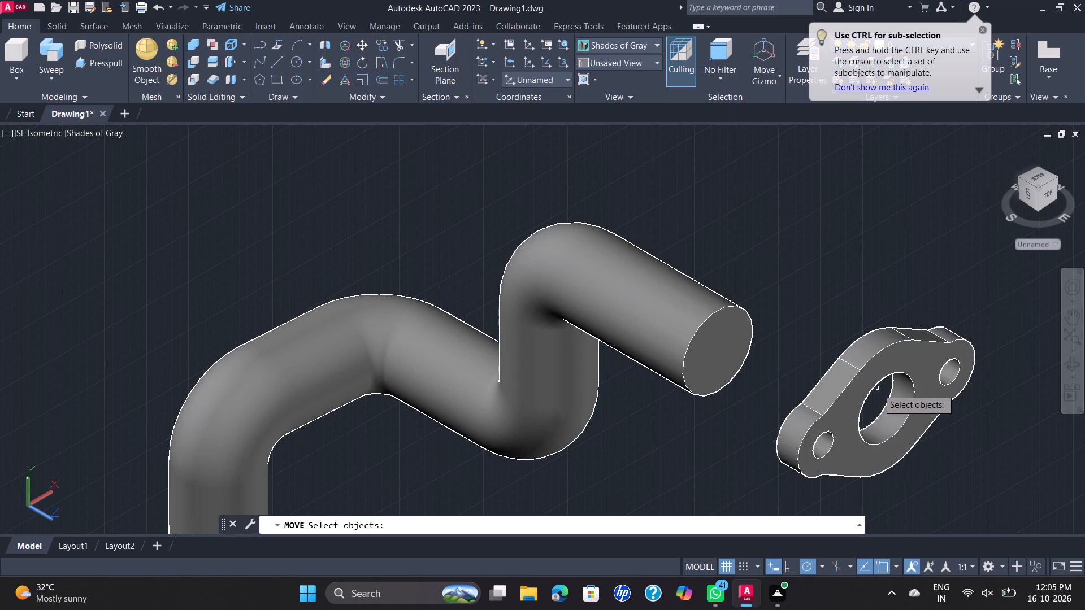
pyautogui.scroll(1, 878, 389)
pyautogui.click(875, 368)
pyautogui.rightClick(887, 278)
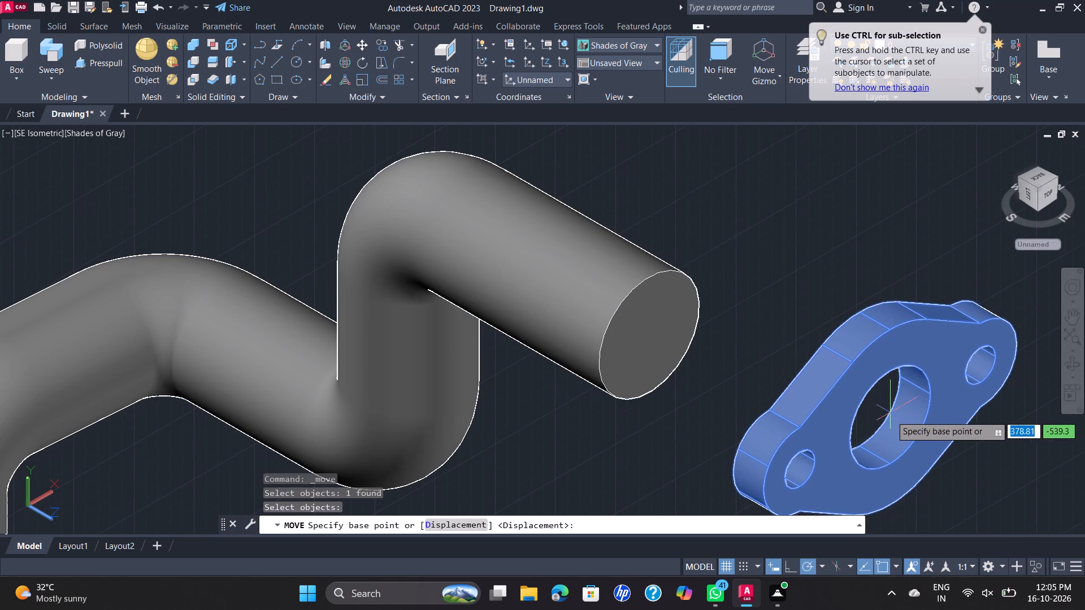
pyautogui.click(861, 402)
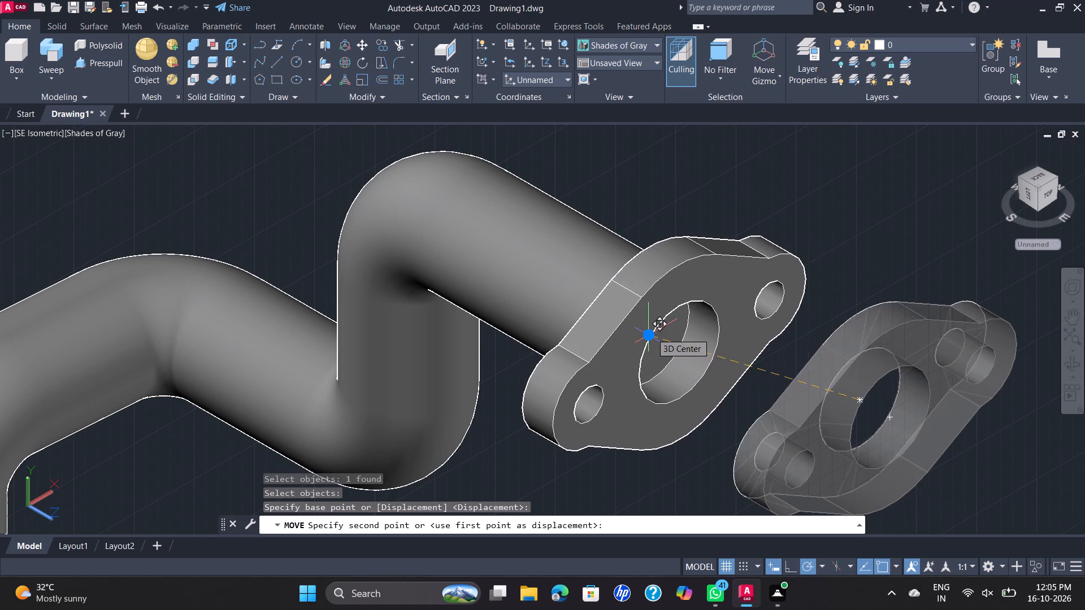
pyautogui.click(651, 333)
# Delete the leftover flat copy of the flange profile, including its outline, inner circle and both bolt-hole circles.
pyautogui.keyDown('shift'); pyautogui.moveTo(837, 232); pyautogui.dragTo(822, 247, button='middle'); pyautogui.keyUp('shift')
pyautogui.keyDown('shift'); pyautogui.scroll(-1, 837, 231); pyautogui.keyUp('shift')
pyautogui.scroll(-1, 743, 238)
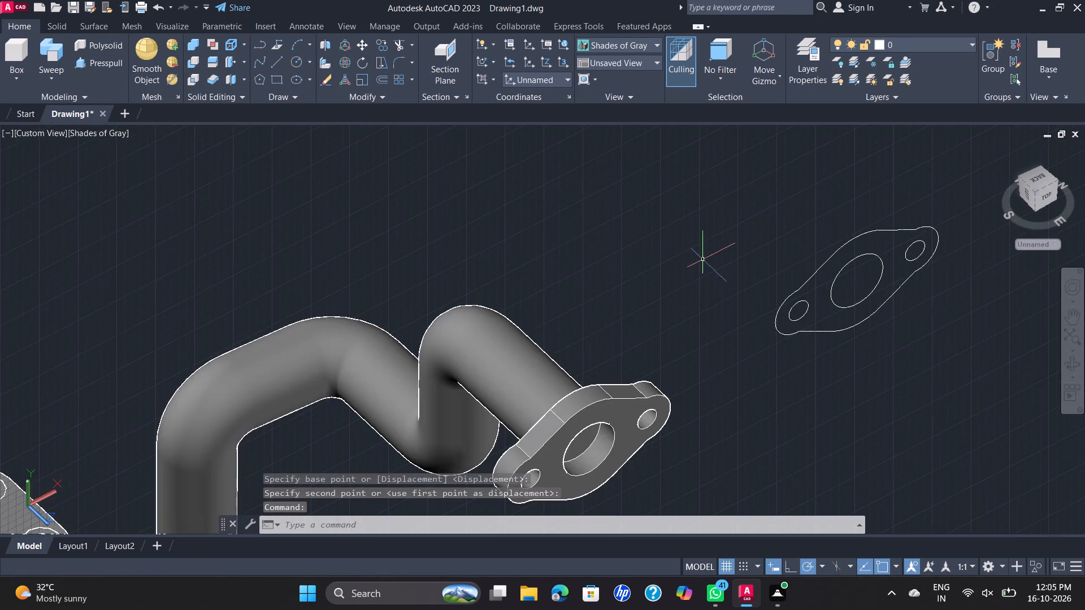
pyautogui.scroll(-2, 667, 291)
pyautogui.keyDown('shift'); pyautogui.moveTo(678, 297); pyautogui.dragTo(648, 247, button='middle'); pyautogui.keyUp('shift')
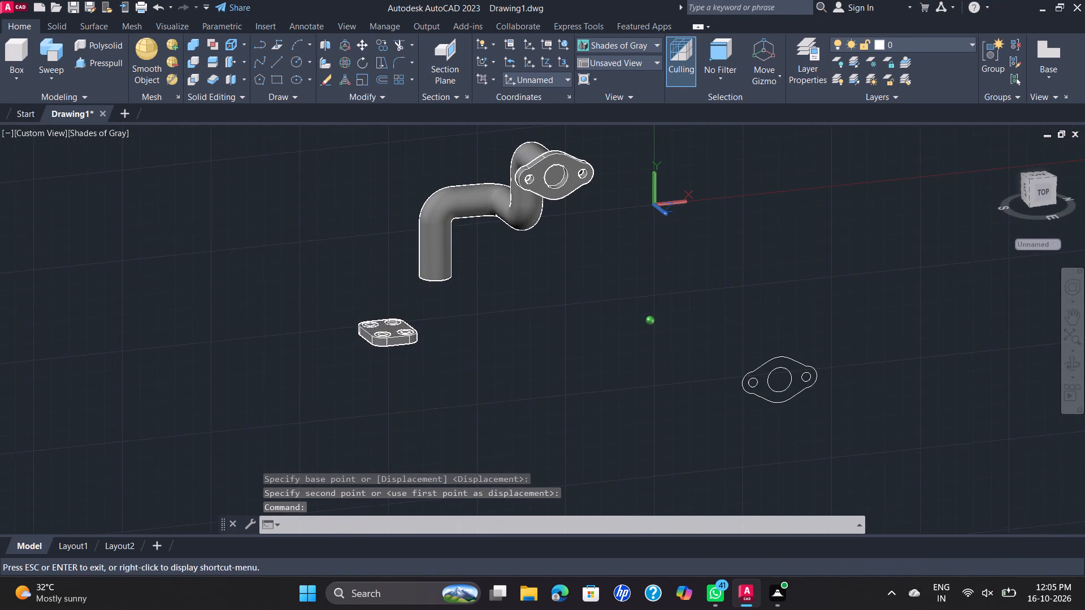
pyautogui.keyDown('shift'); pyautogui.moveTo(648, 247); pyautogui.dragTo(643, 247, button='middle'); pyautogui.keyUp('shift')
pyautogui.scroll(1, 602, 217)
pyautogui.scroll(-3, 566, 195)
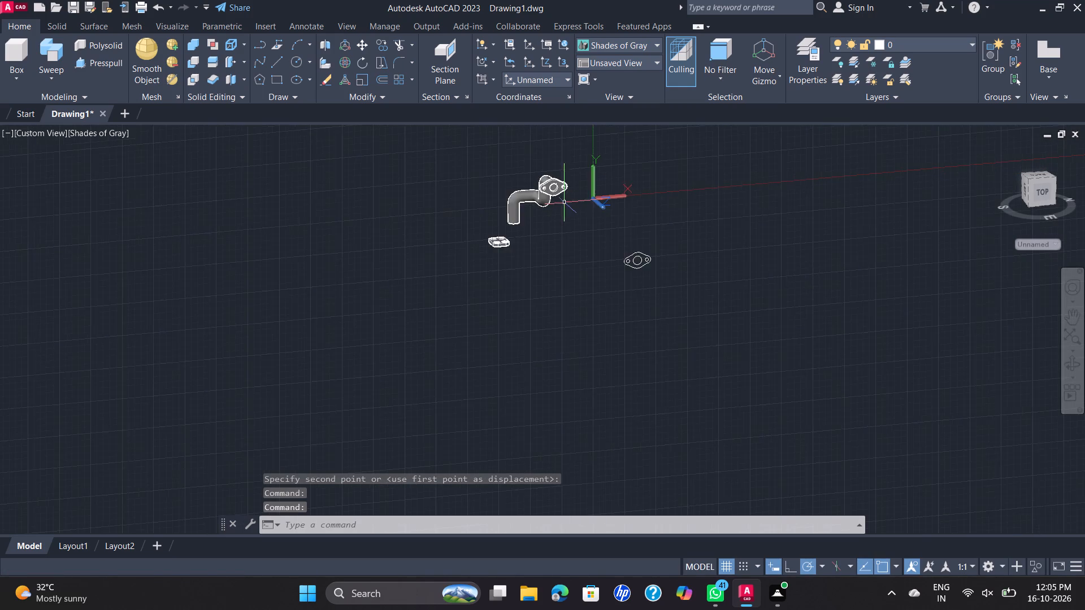
pyautogui.scroll(2, 565, 203)
pyautogui.click(654, 280)
pyautogui.click(781, 428)
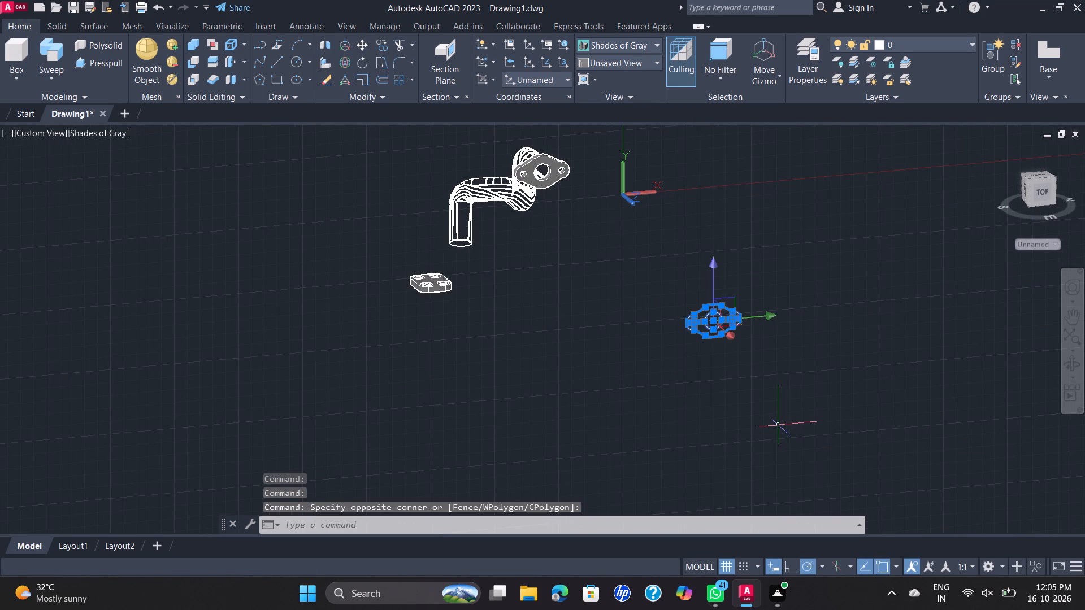
pyautogui.press('Delete')
# In the SE Isometric view, presspull the circular area inside the flange's centre hole about 65 mm back into the pipe.
pyautogui.scroll(1, 540, 172)
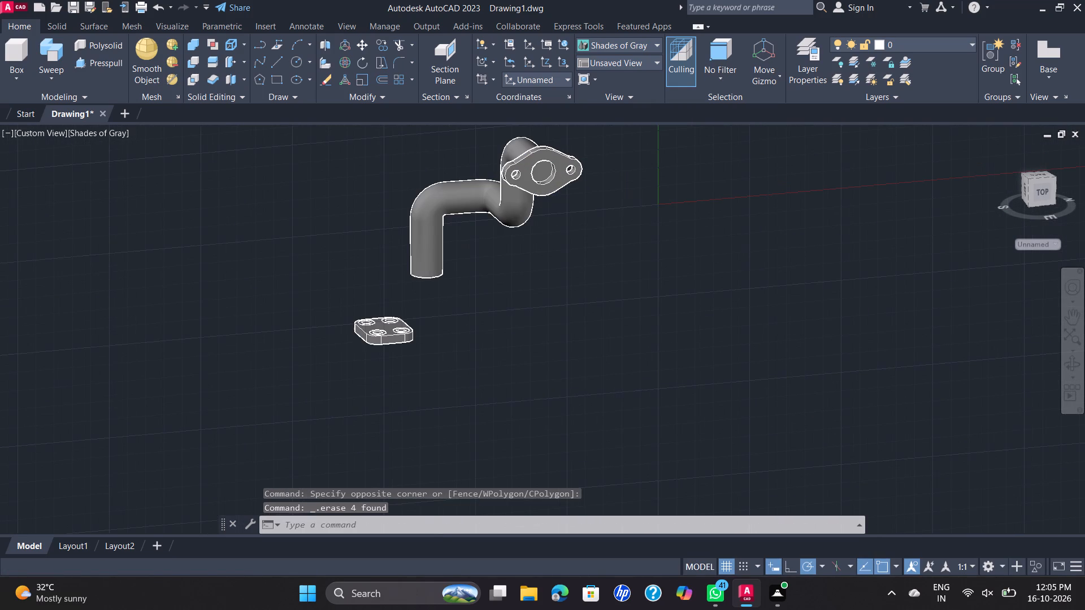
pyautogui.scroll(3, 541, 177)
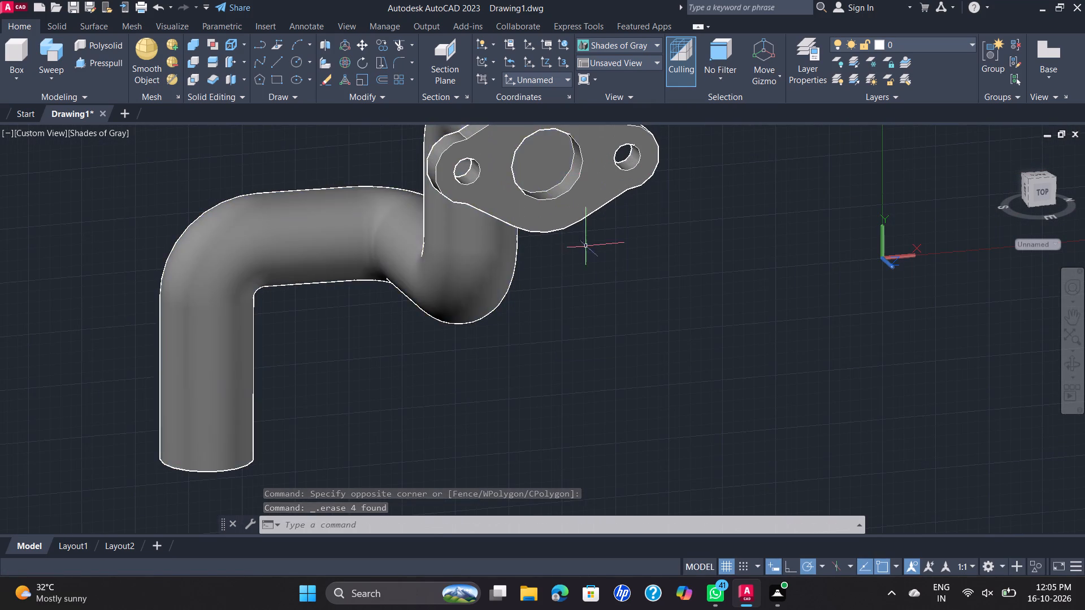
pyautogui.scroll(-1, 622, 281)
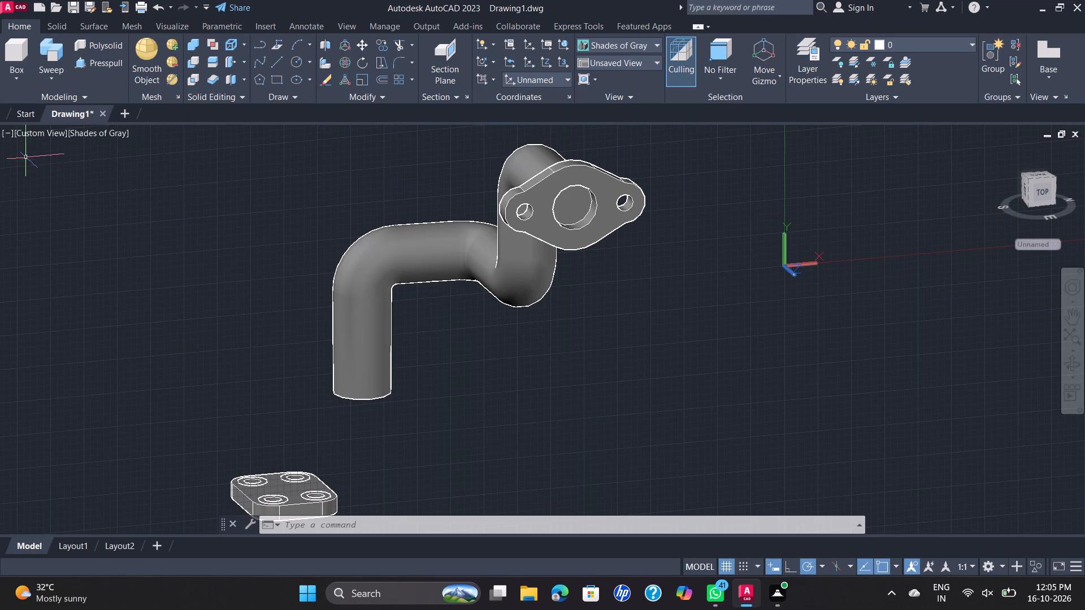
pyautogui.click(40, 132)
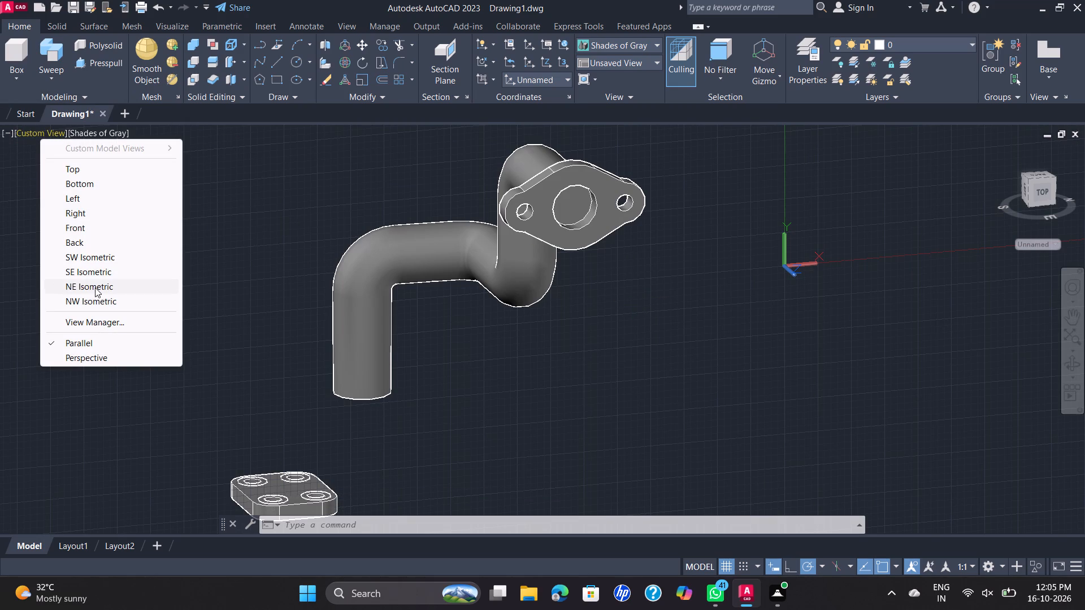
pyautogui.click(102, 274)
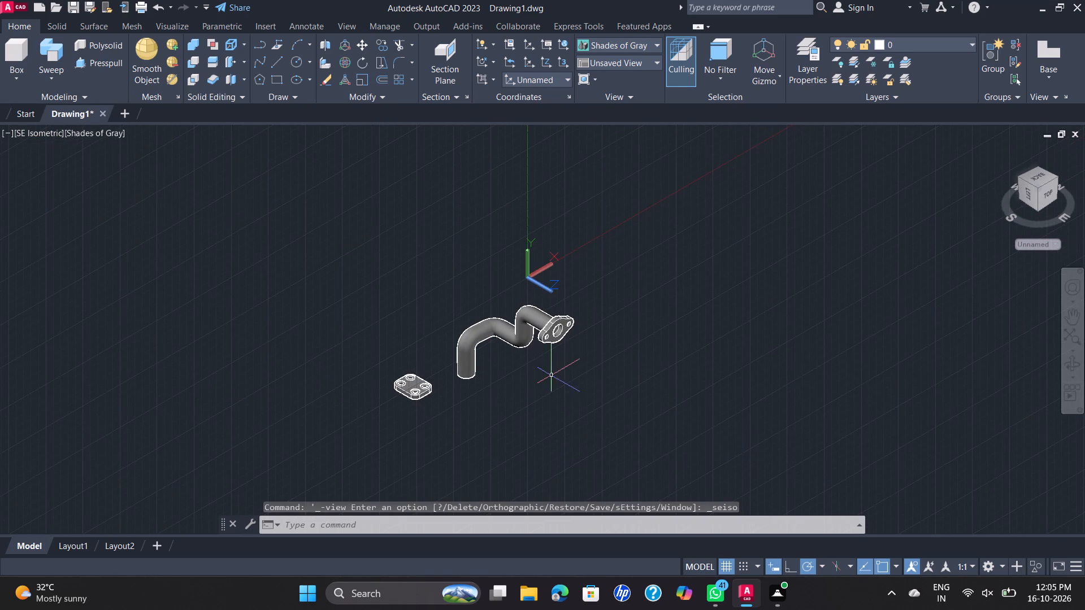
pyautogui.scroll(6, 554, 319)
pyautogui.scroll(-1, 606, 376)
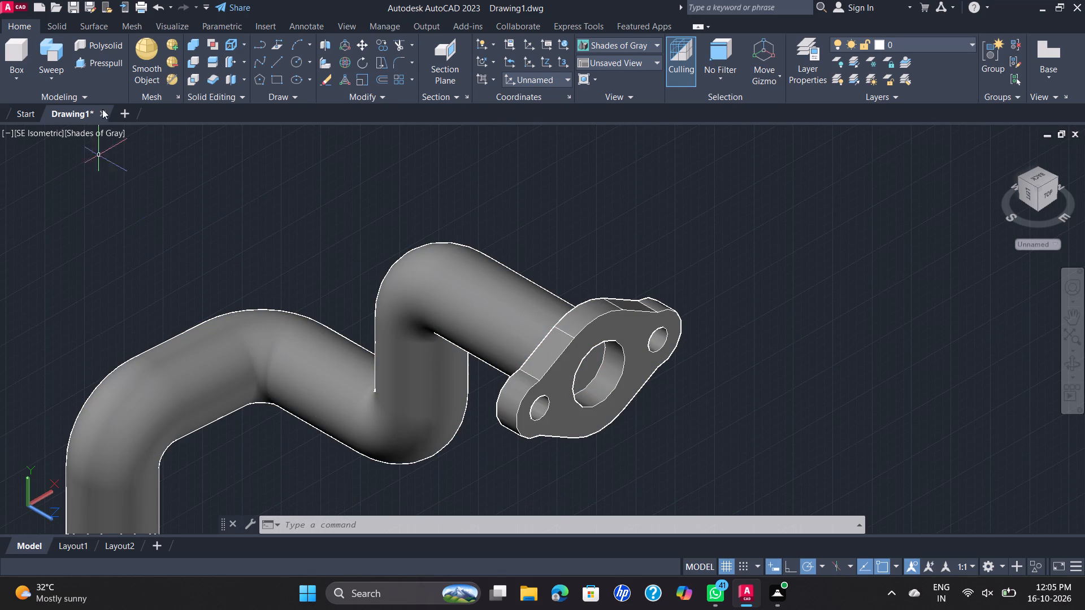
pyautogui.click(101, 60)
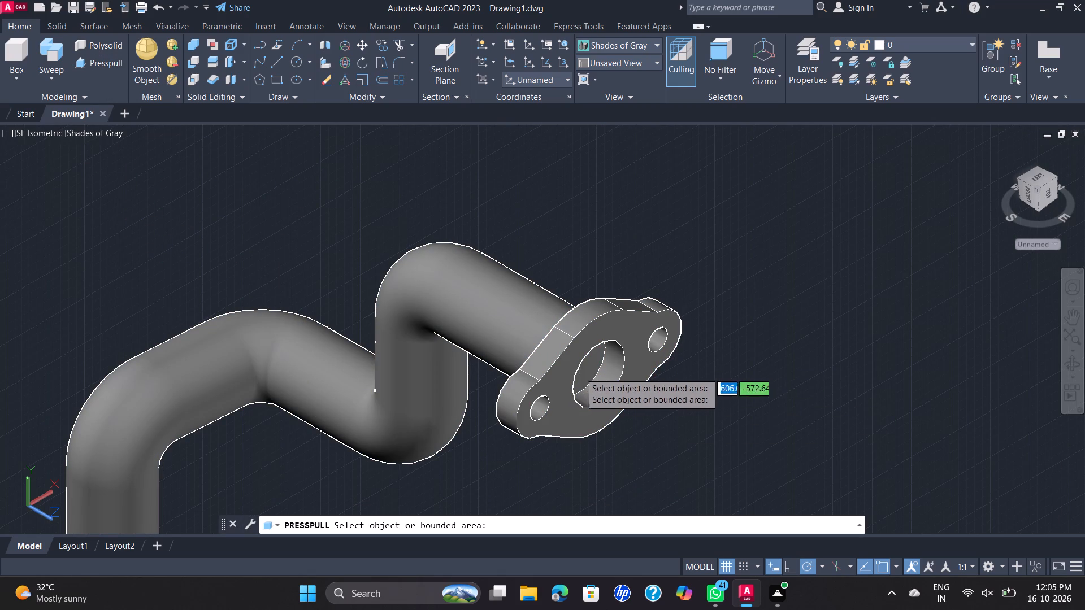
pyautogui.click(588, 372)
pyautogui.click(522, 344)
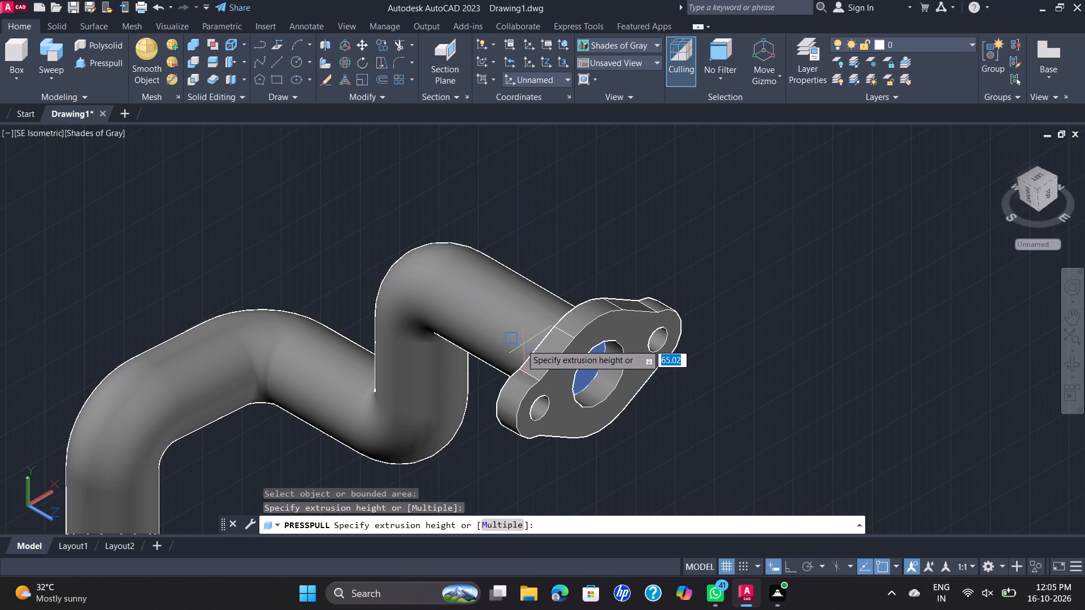
pyautogui.scroll(3, 579, 358)
pyautogui.scroll(-1, 730, 329)
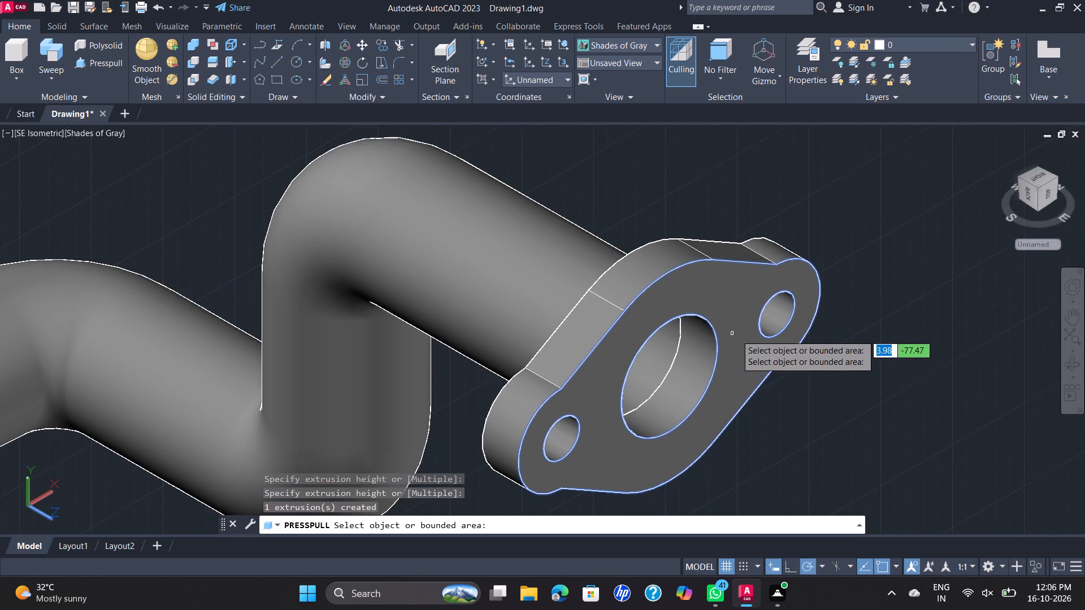
pyautogui.keyDown('shift'); pyautogui.moveTo(796, 356); pyautogui.dragTo(688, 300, button='middle'); pyautogui.keyUp('shift')
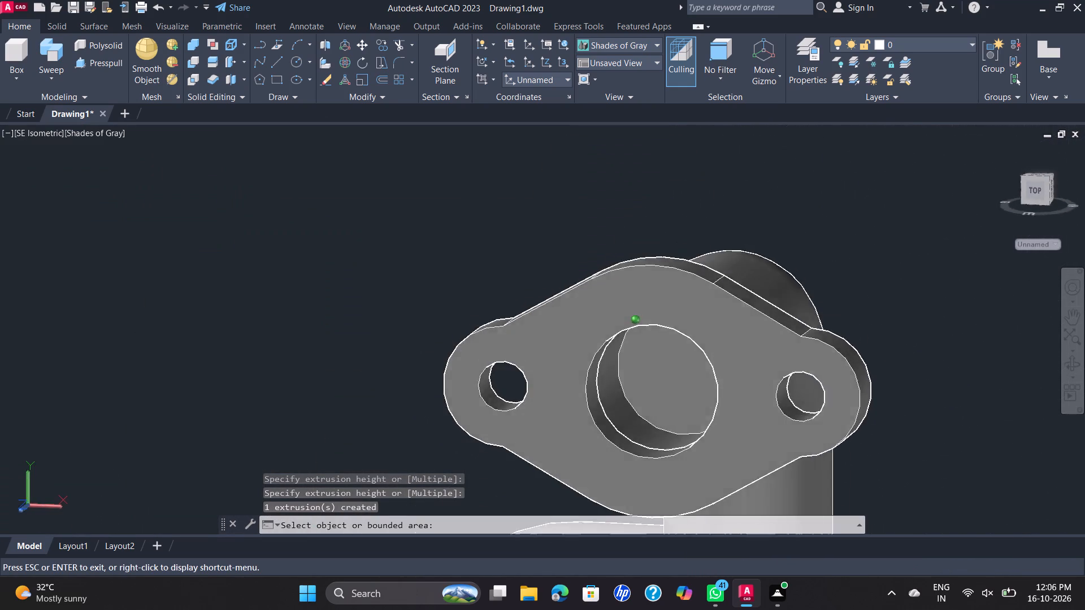
pyautogui.keyDown('shift'); pyautogui.moveTo(688, 300); pyautogui.dragTo(823, 335, button='middle'); pyautogui.keyUp('shift')
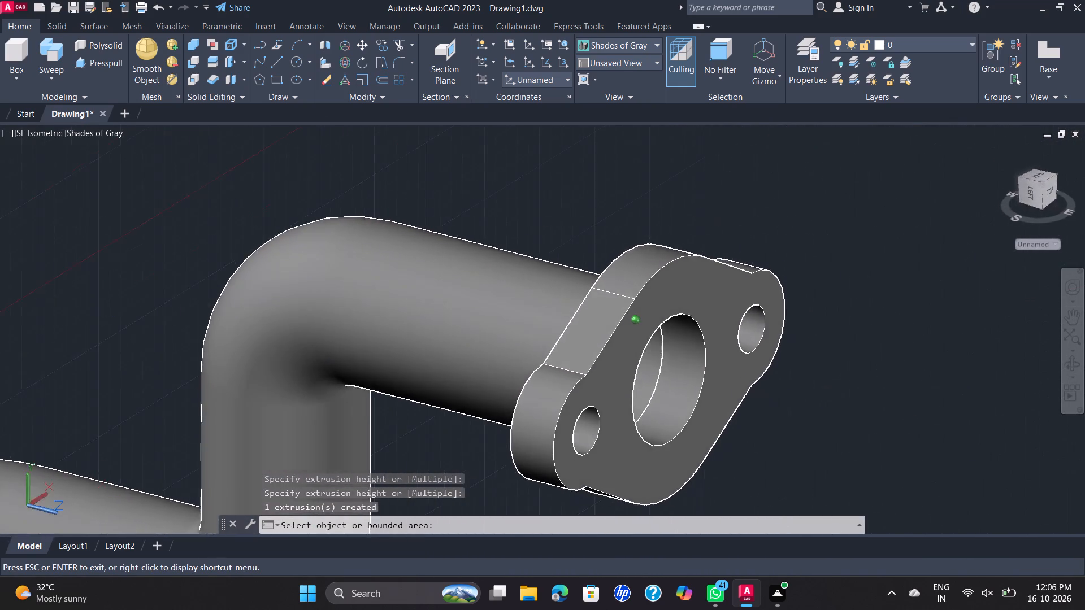
pyautogui.keyDown('shift'); pyautogui.moveTo(823, 335); pyautogui.dragTo(849, 339, button='middle'); pyautogui.keyUp('shift')
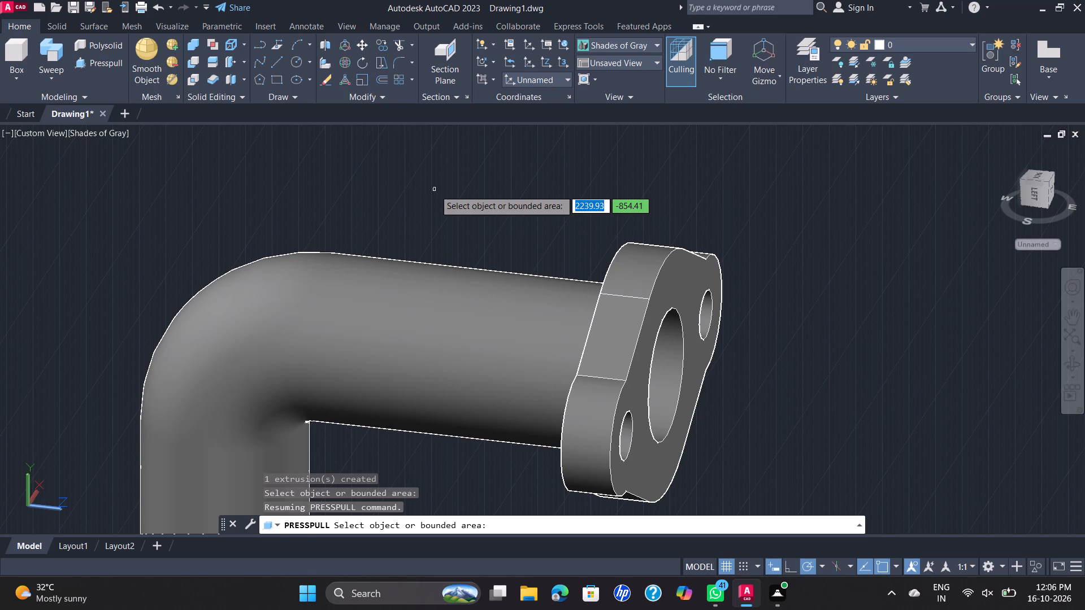
pyautogui.press('Escape')
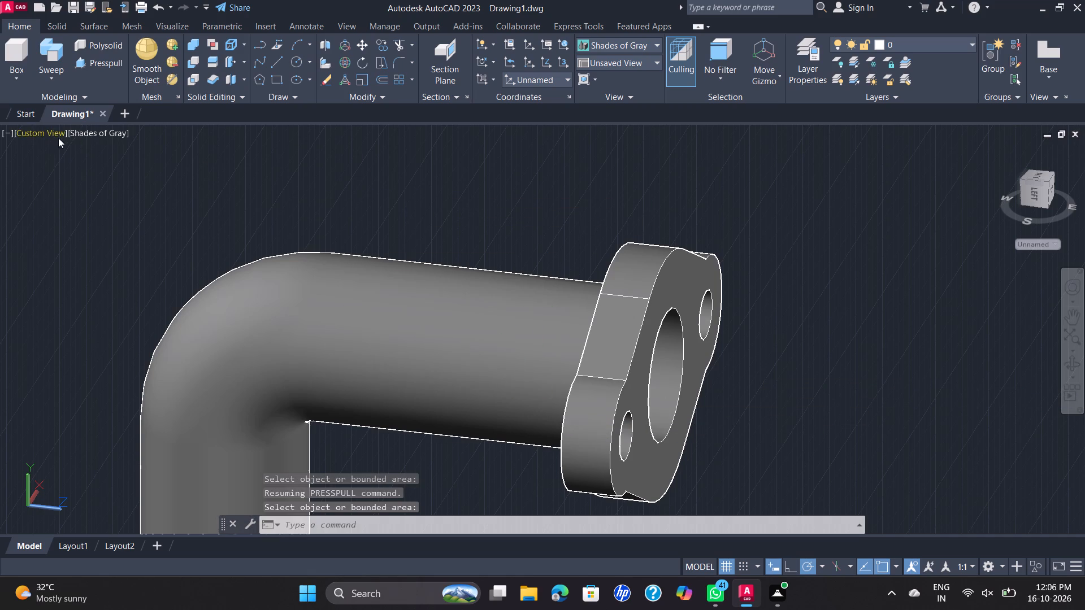
# Examine the flange and pipe in the 2D Wireframe visual style, and restore the Shades of Gray style.
pyautogui.click(80, 132)
pyautogui.click(136, 171)
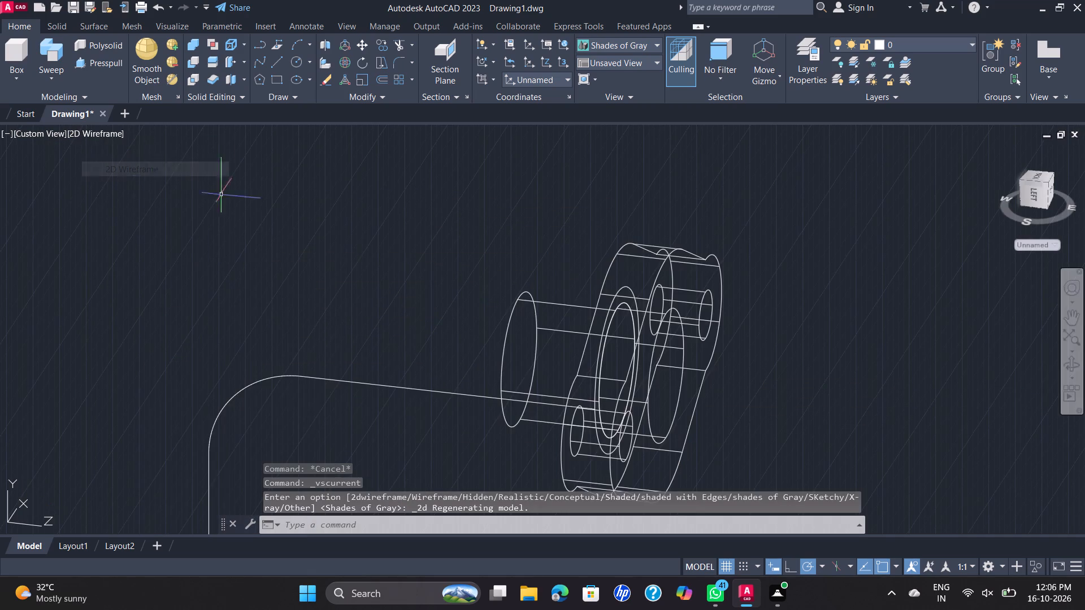
pyautogui.scroll(-3, 328, 255)
pyautogui.scroll(3, 359, 288)
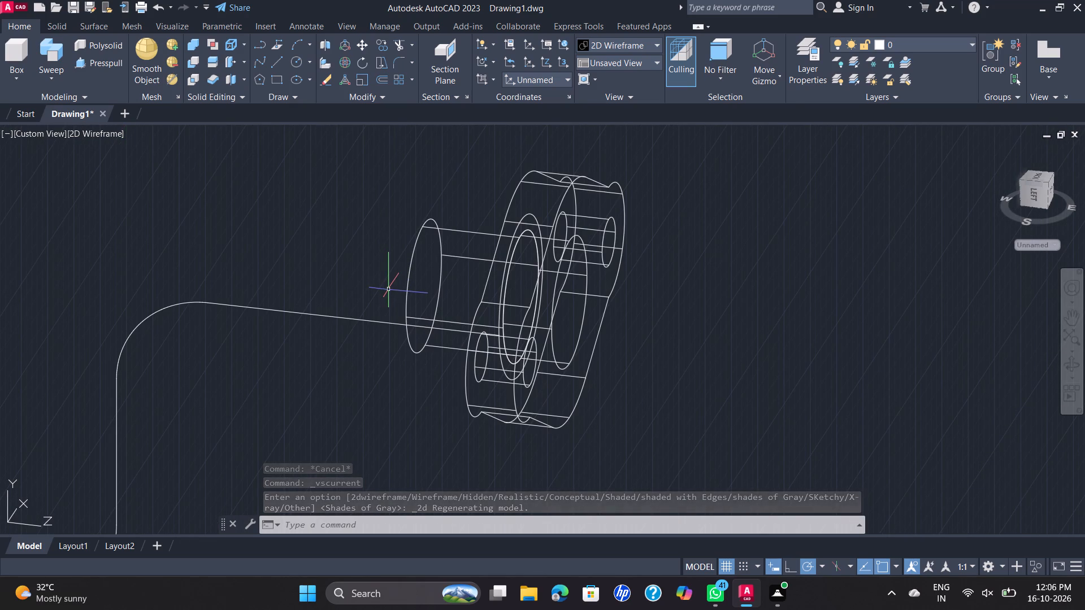
pyautogui.scroll(-1, 388, 290)
pyautogui.scroll(-3, 331, 328)
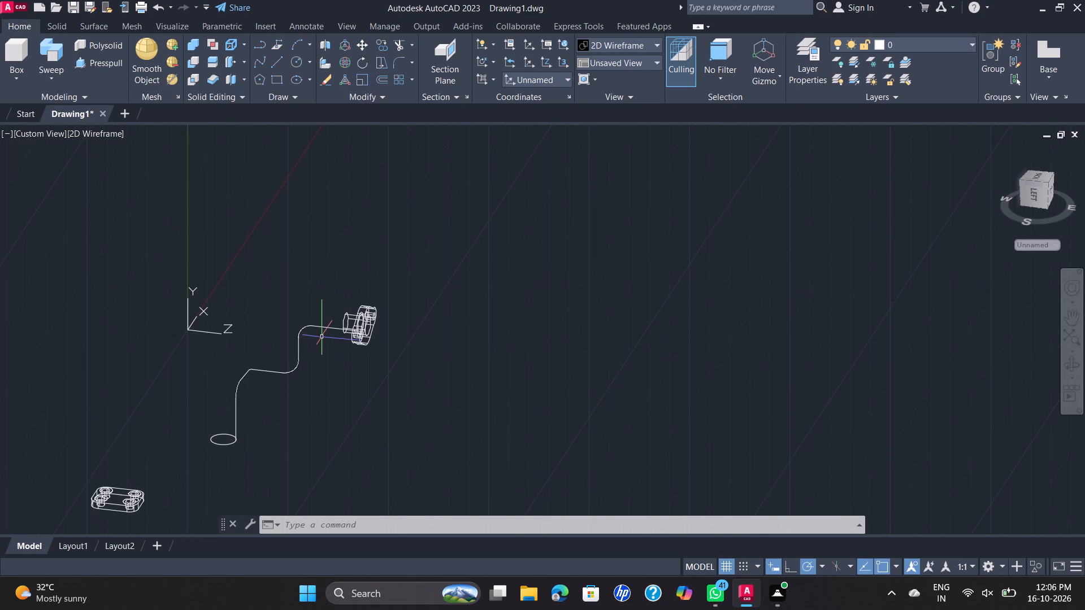
pyautogui.scroll(2, 282, 357)
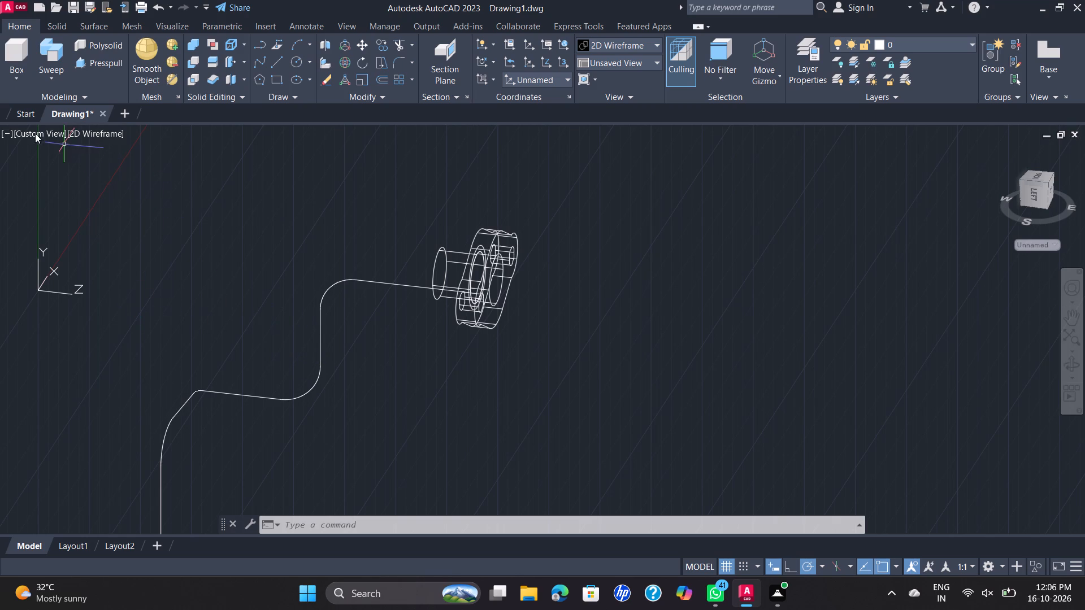
pyautogui.click(103, 138)
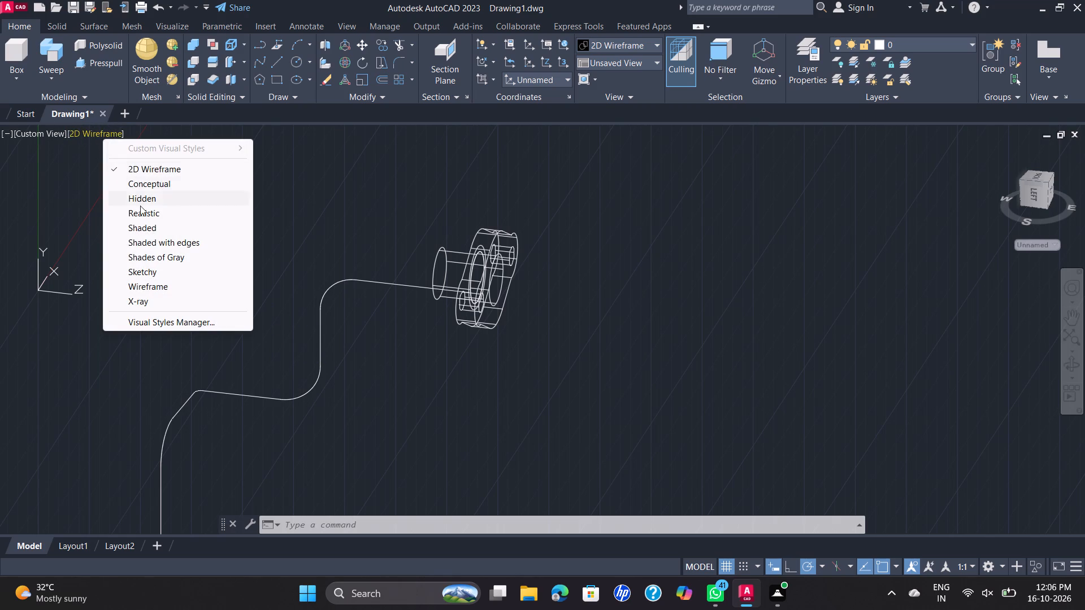
pyautogui.click(152, 261)
pyautogui.scroll(-2, 276, 262)
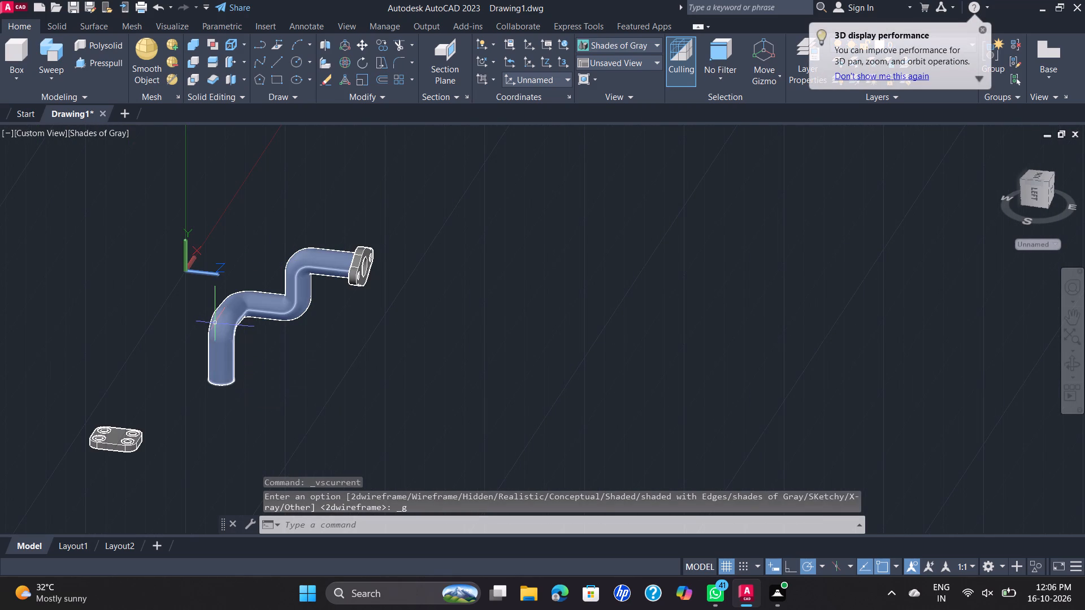
pyautogui.scroll(2, 155, 380)
pyautogui.scroll(-1, 158, 389)
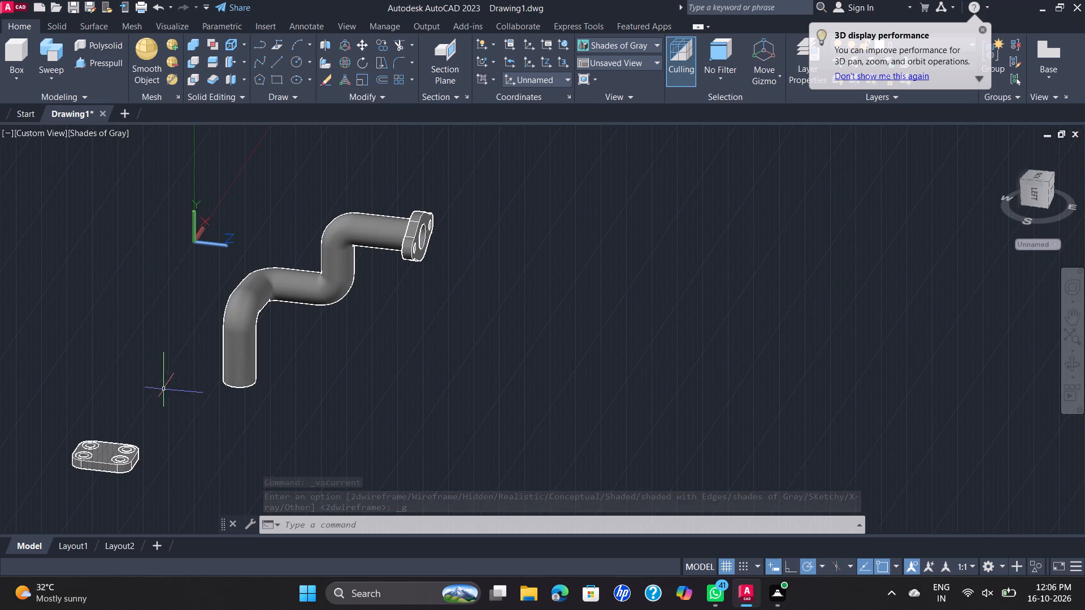
# Restore the SE Isometric view and examine the filleted plate with its four ringed holes near the pipe's lower end.
pyautogui.click(31, 133)
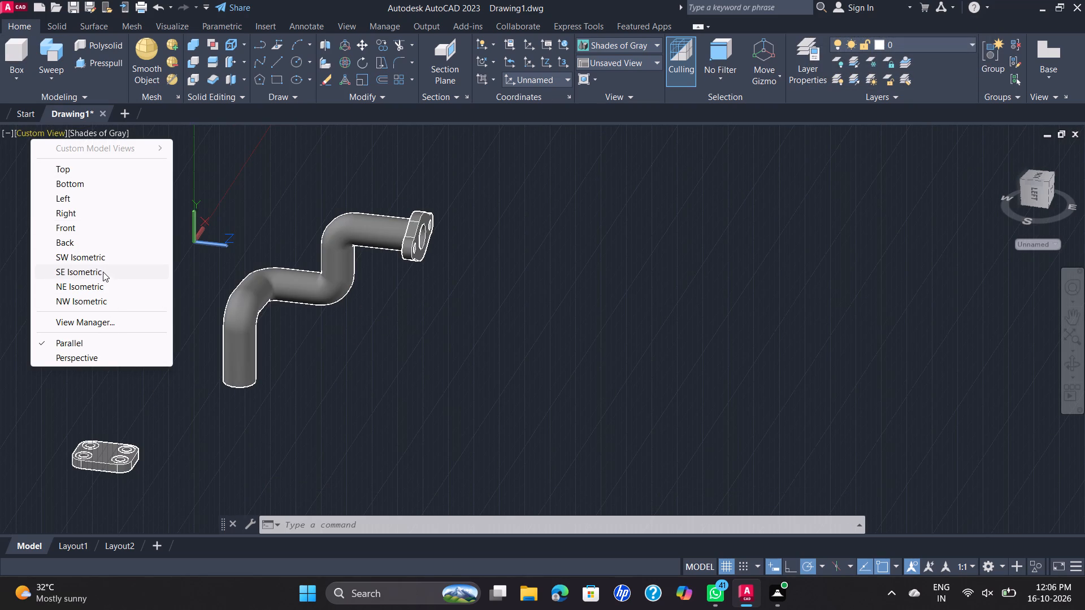
pyautogui.click(103, 271)
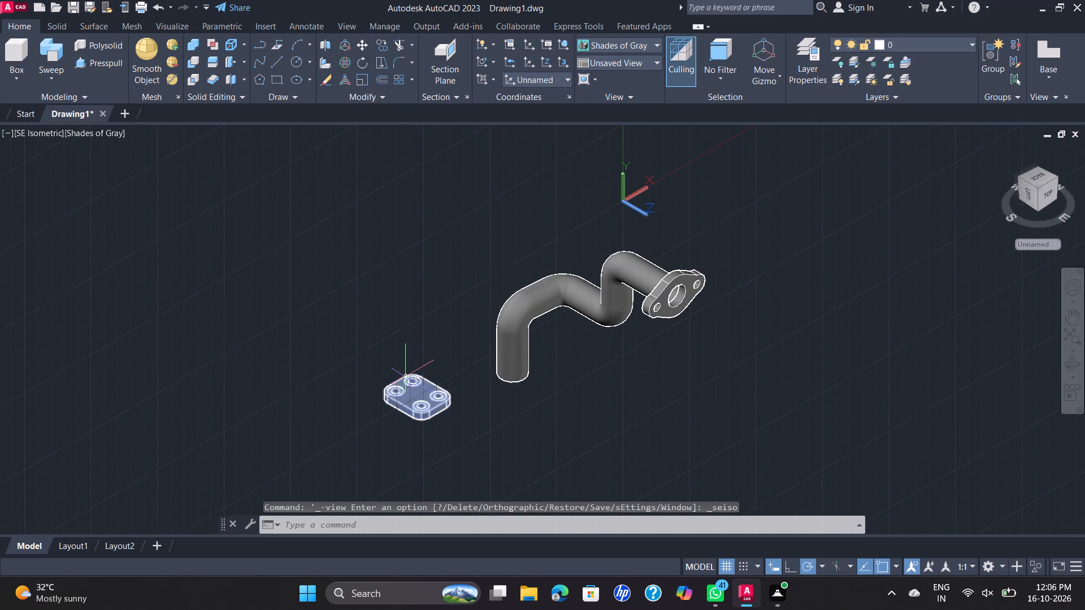
pyautogui.scroll(3, 409, 386)
pyautogui.scroll(-2, 548, 350)
pyautogui.scroll(2, 535, 381)
pyautogui.moveTo(518, 378); pyautogui.dragTo(545, 365, button='middle')
pyautogui.scroll(2, 542, 362)
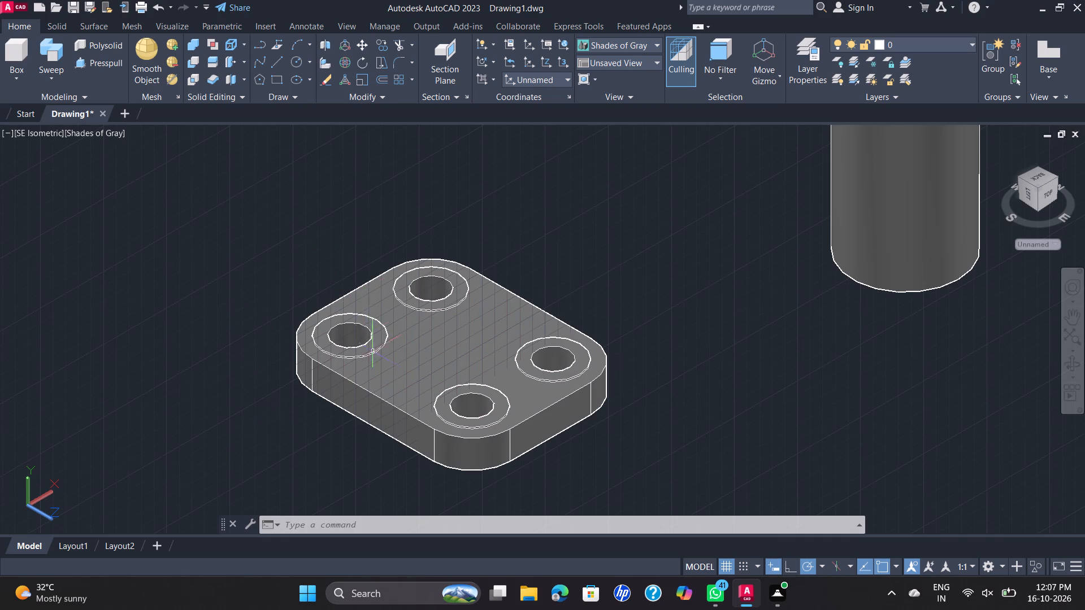
pyautogui.scroll(2, 374, 355)
pyautogui.scroll(-4, 374, 352)
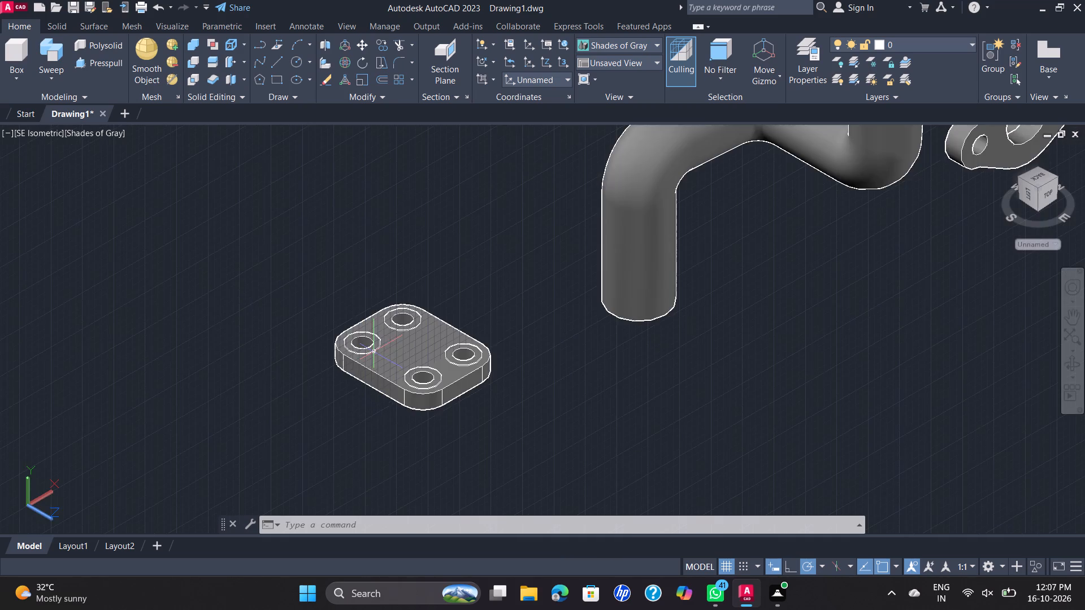
pyautogui.scroll(-1, 485, 313)
pyautogui.scroll(2, 489, 310)
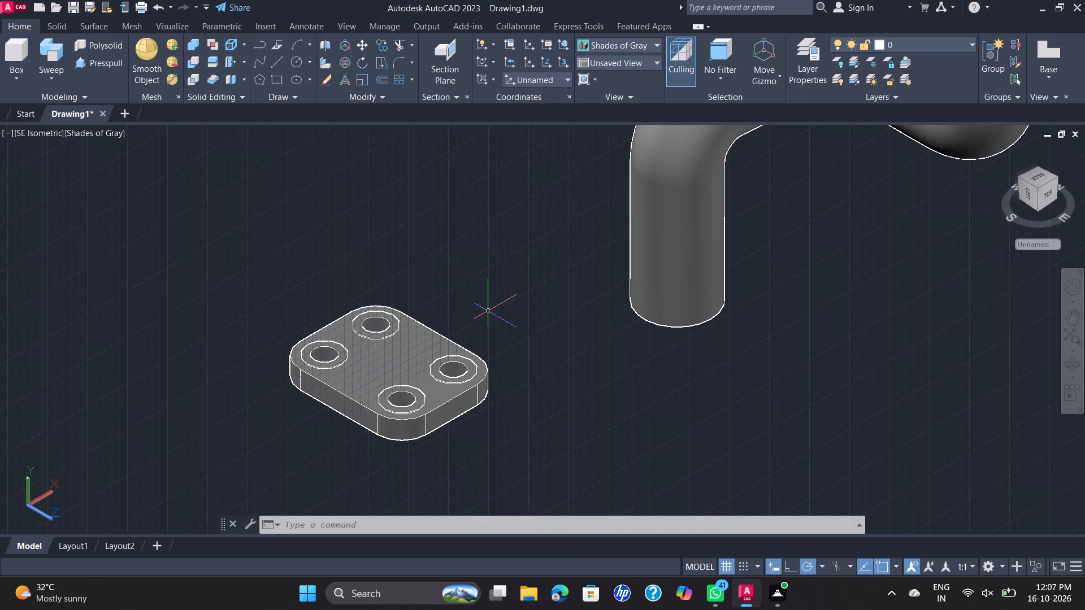
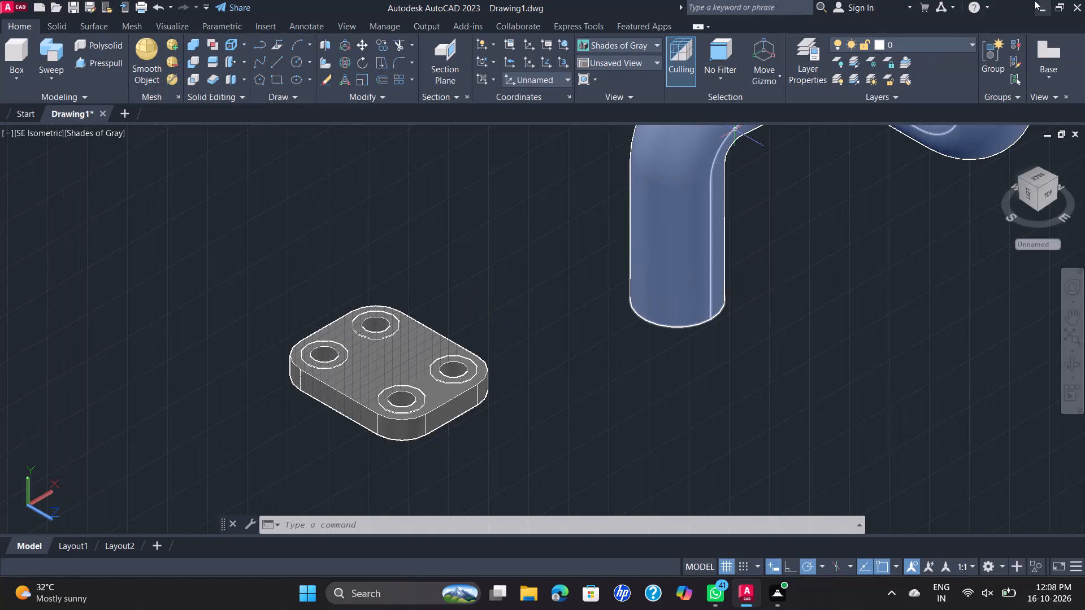
# Examine the bent pipe with its flange and the filleted plate's four ringed holes in the SE Isometric view.
pyautogui.scroll(-1, 728, 295)
pyautogui.scroll(-1, 740, 224)
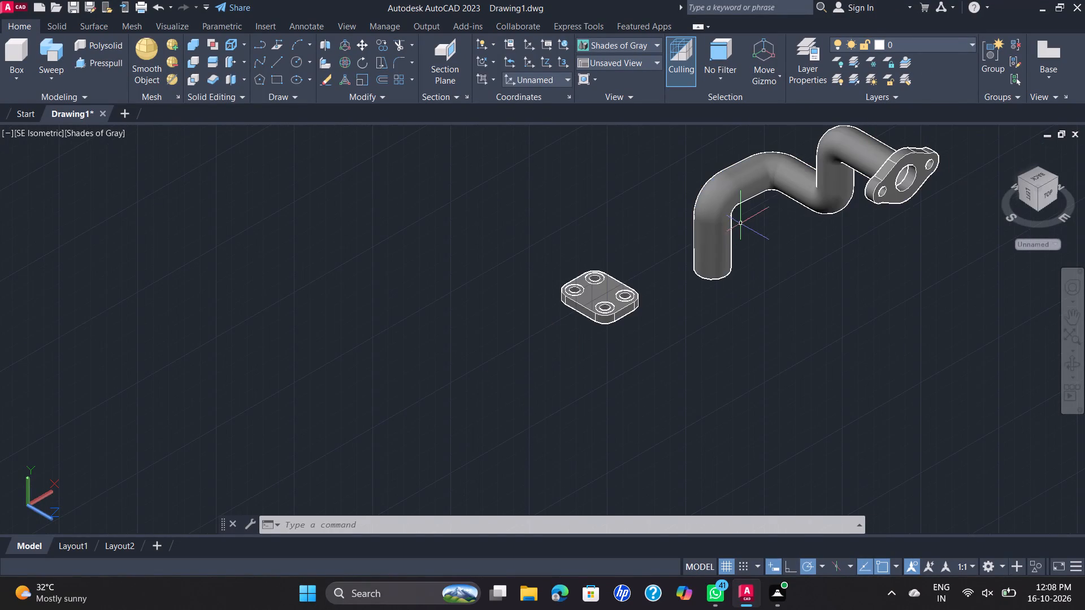
pyautogui.moveTo(747, 224); pyautogui.dragTo(672, 286, button='middle')
pyautogui.scroll(1, 675, 285)
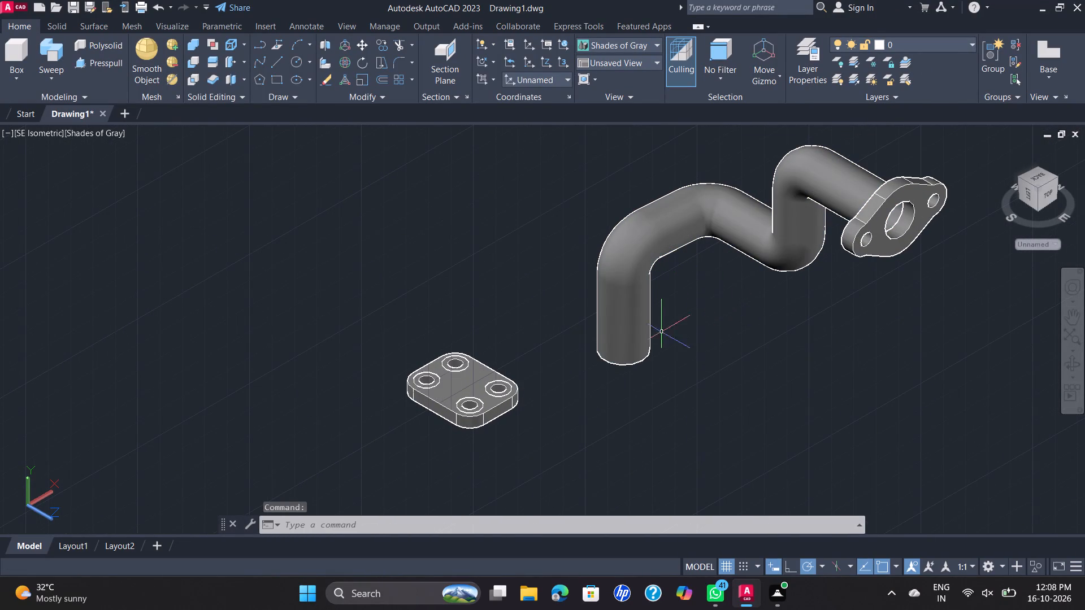
pyautogui.scroll(3, 491, 401)
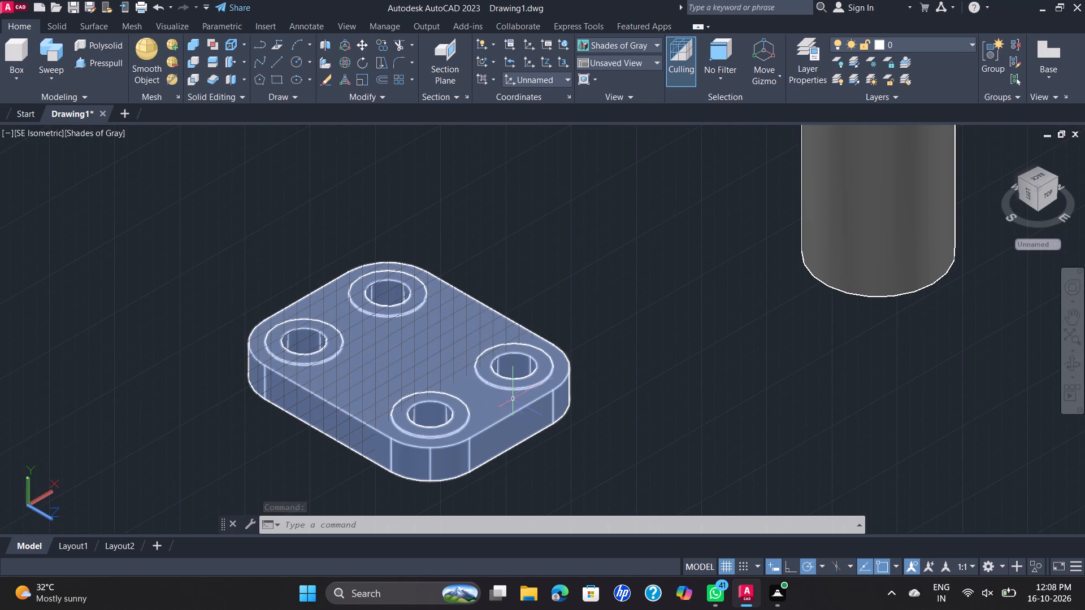
pyautogui.scroll(1, 528, 394)
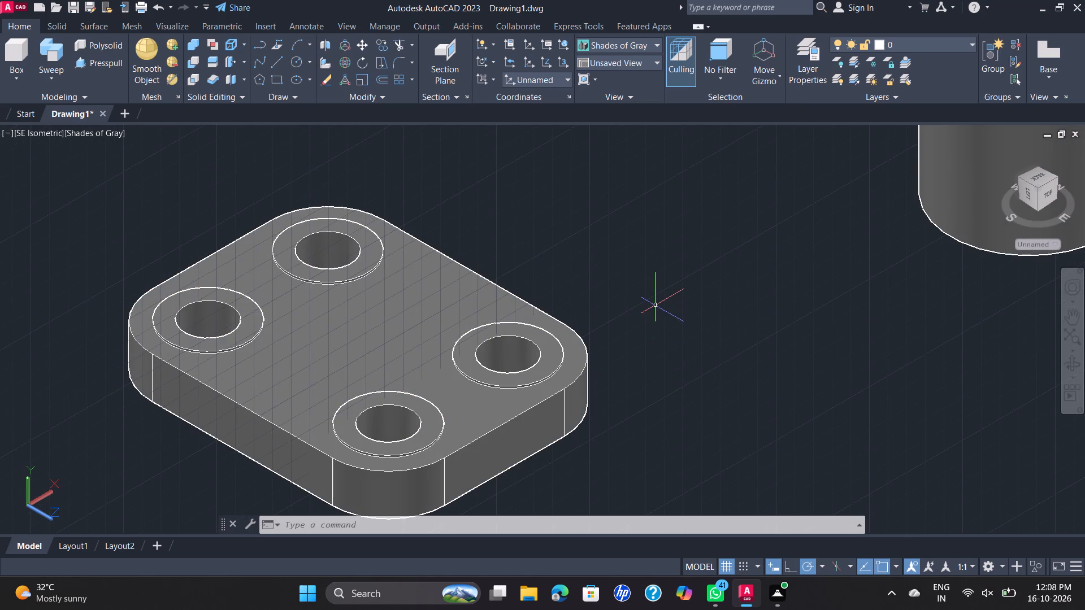
pyautogui.scroll(-3, 674, 289)
pyautogui.moveTo(697, 286); pyautogui.dragTo(675, 282, button='middle')
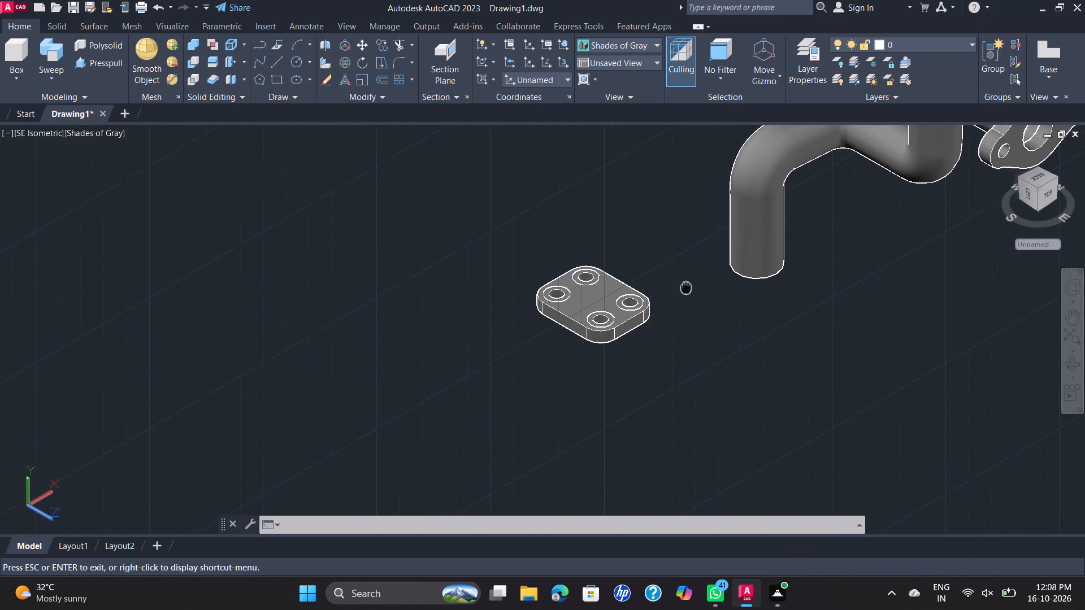
pyautogui.moveTo(675, 282); pyautogui.dragTo(443, 335, button='middle')
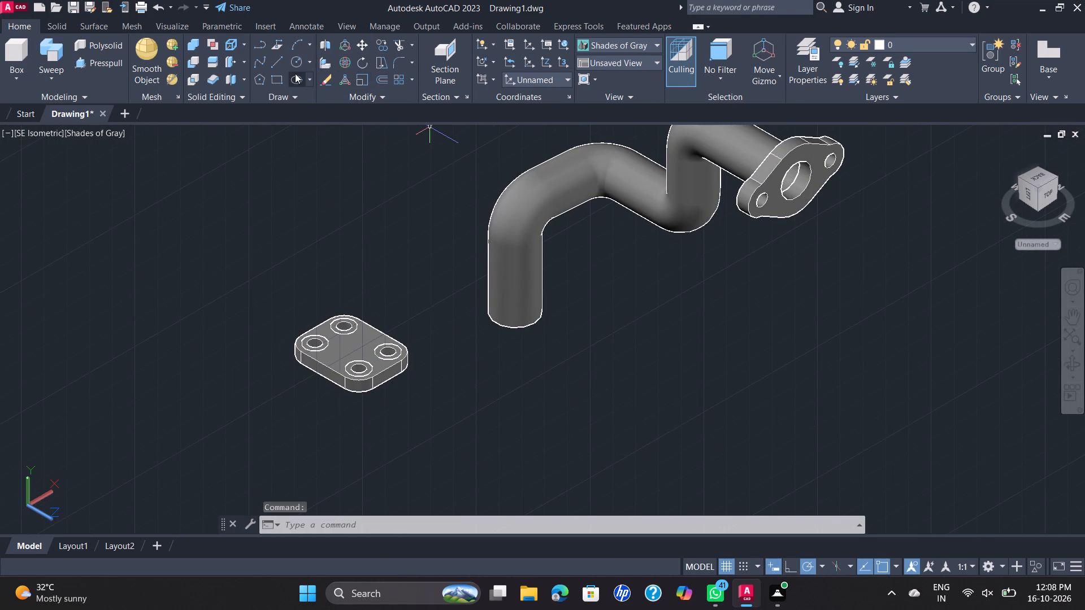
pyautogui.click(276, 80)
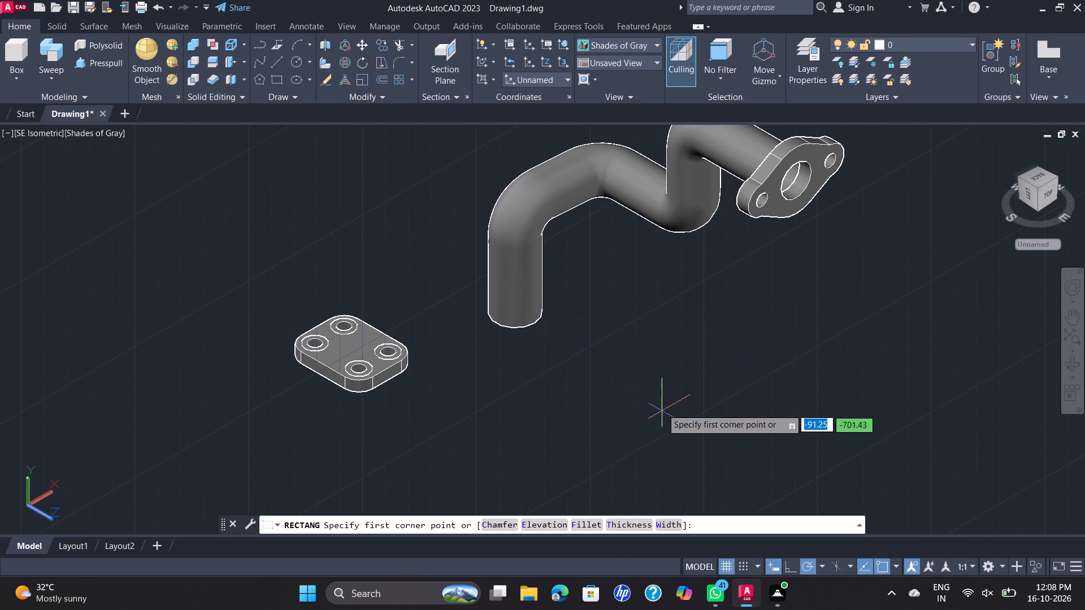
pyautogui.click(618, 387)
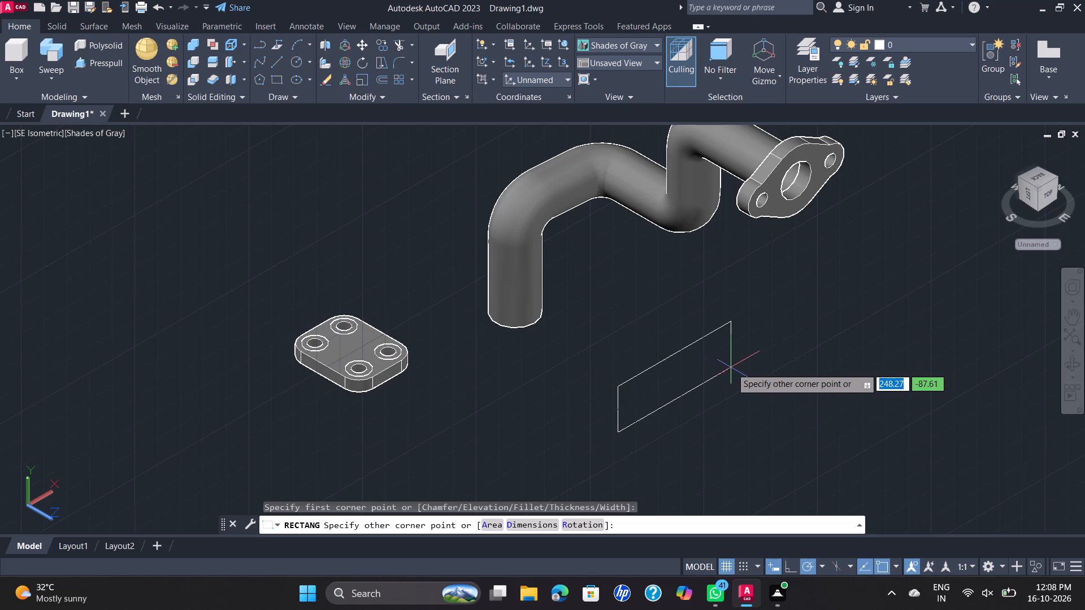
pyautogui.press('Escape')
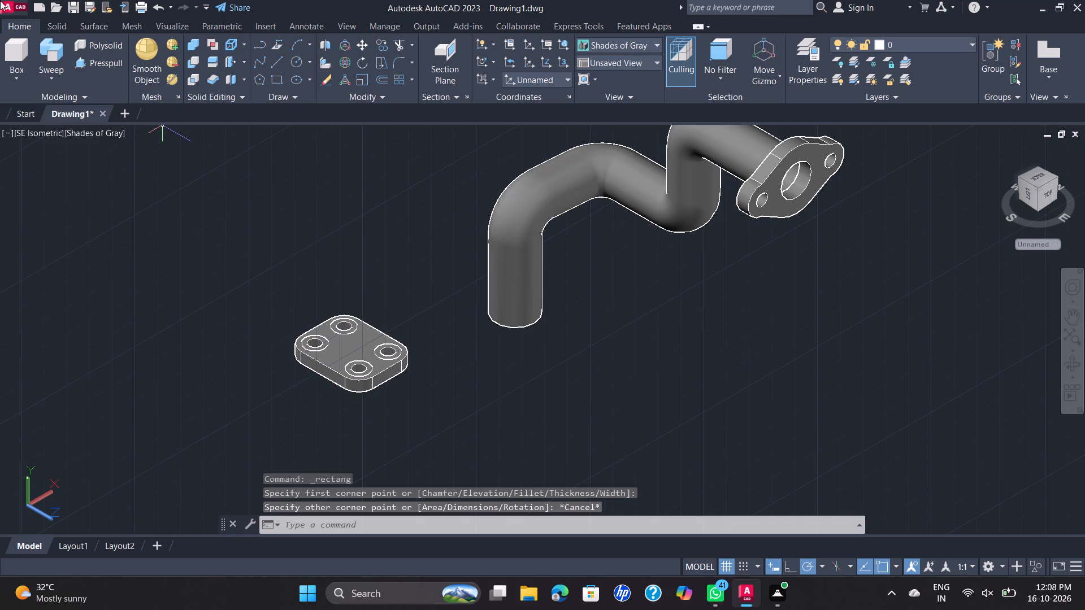
# Switch the model to the Top view.
pyautogui.click(53, 134)
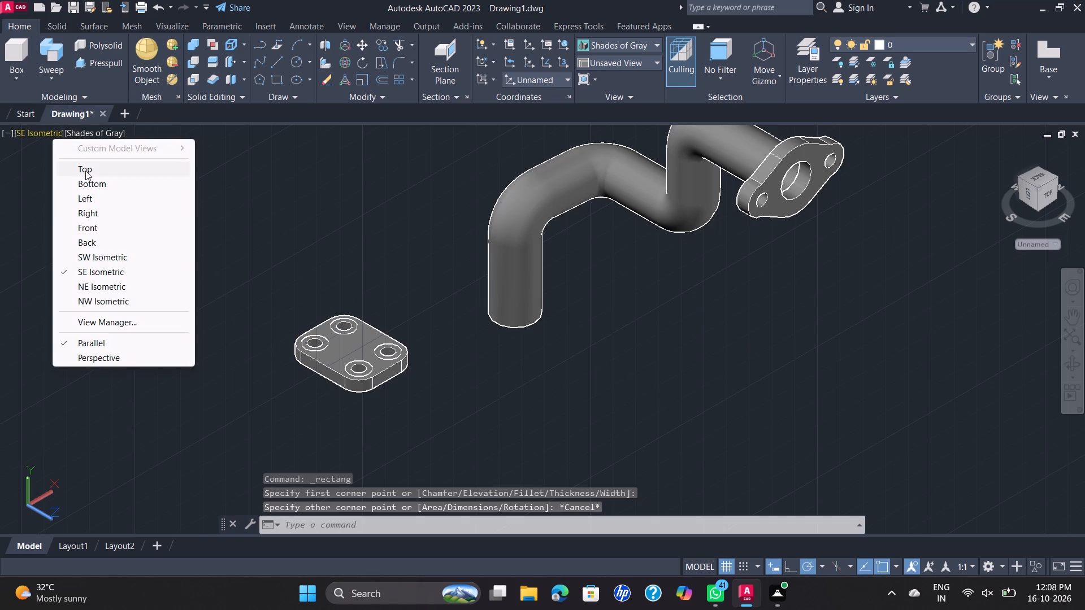
pyautogui.click(85, 171)
pyautogui.scroll(-1, 151, 198)
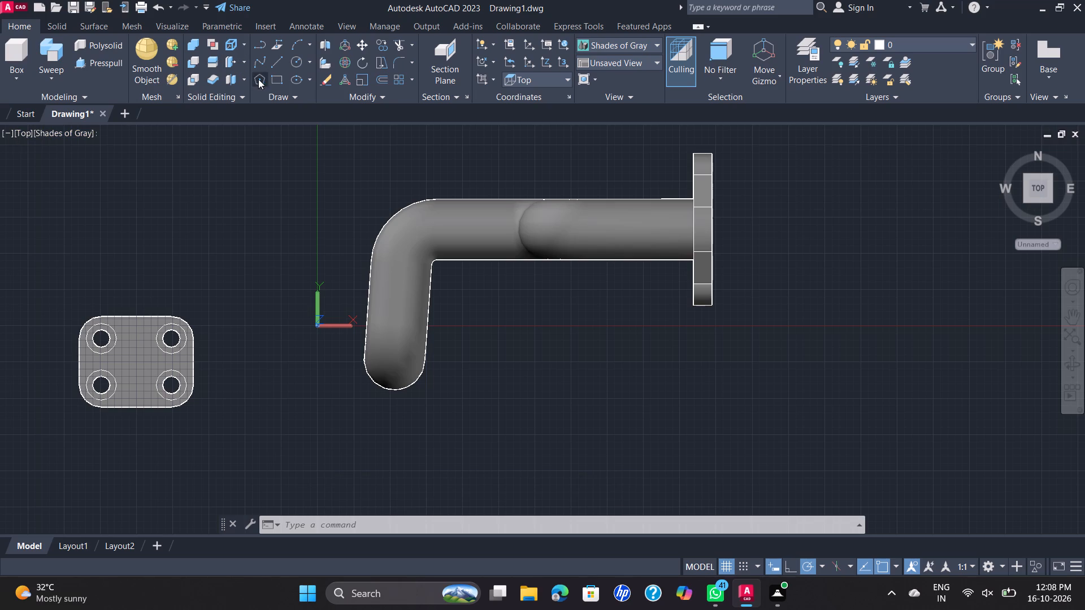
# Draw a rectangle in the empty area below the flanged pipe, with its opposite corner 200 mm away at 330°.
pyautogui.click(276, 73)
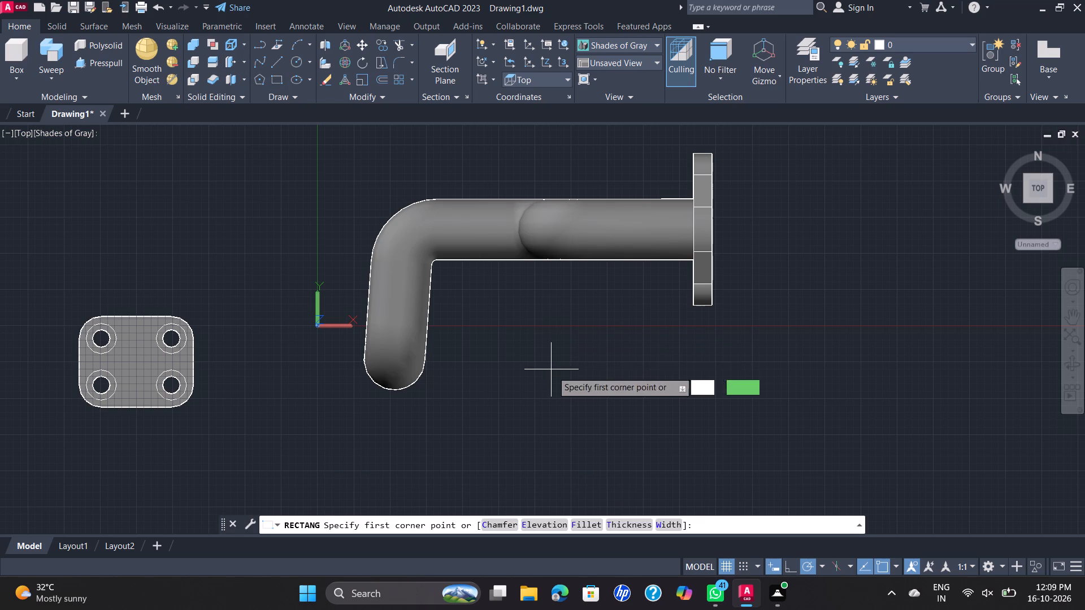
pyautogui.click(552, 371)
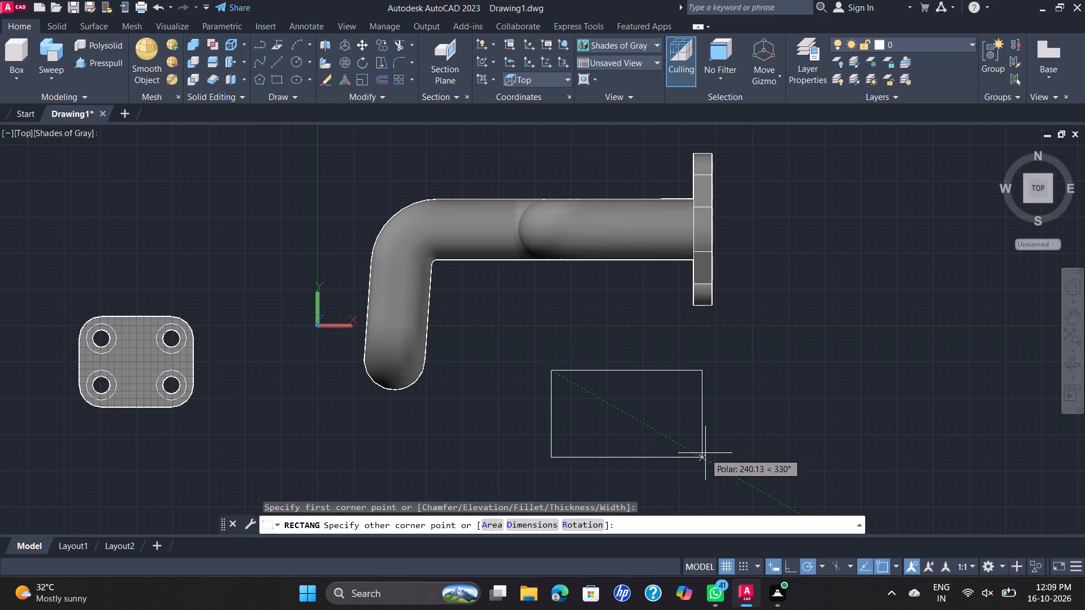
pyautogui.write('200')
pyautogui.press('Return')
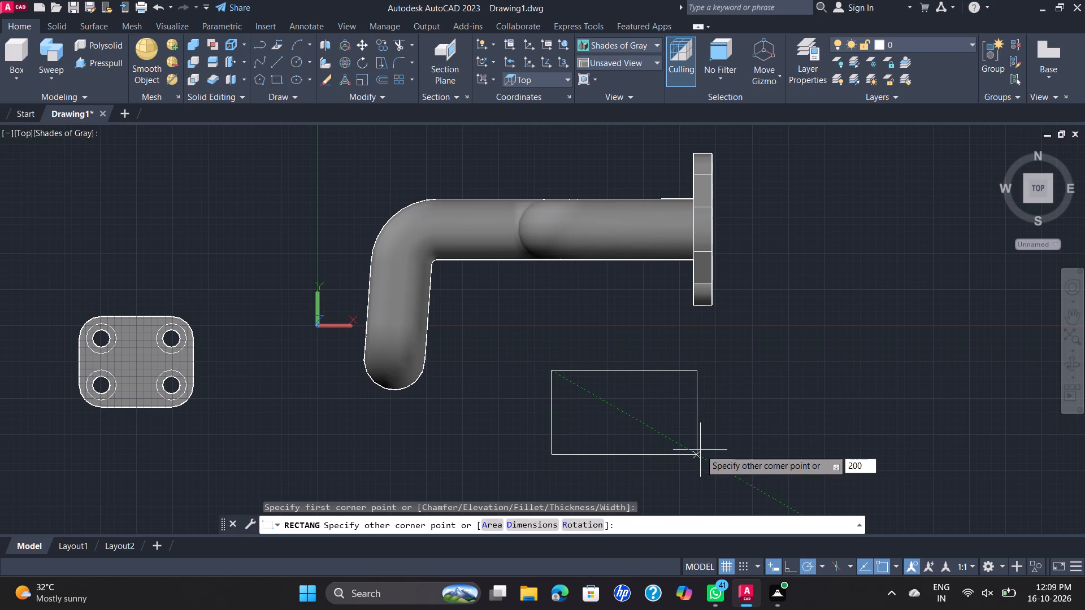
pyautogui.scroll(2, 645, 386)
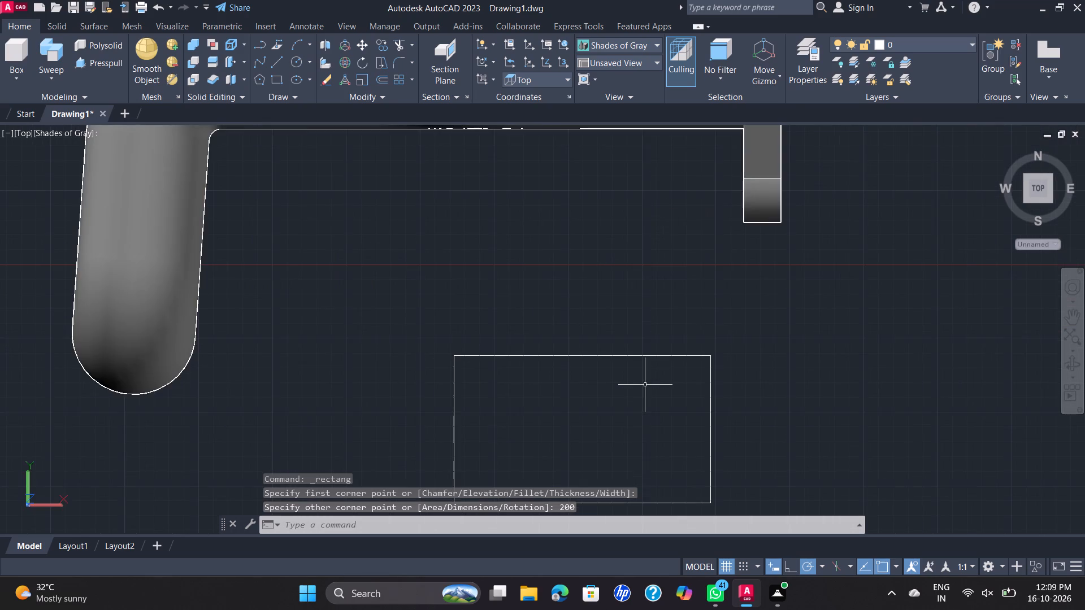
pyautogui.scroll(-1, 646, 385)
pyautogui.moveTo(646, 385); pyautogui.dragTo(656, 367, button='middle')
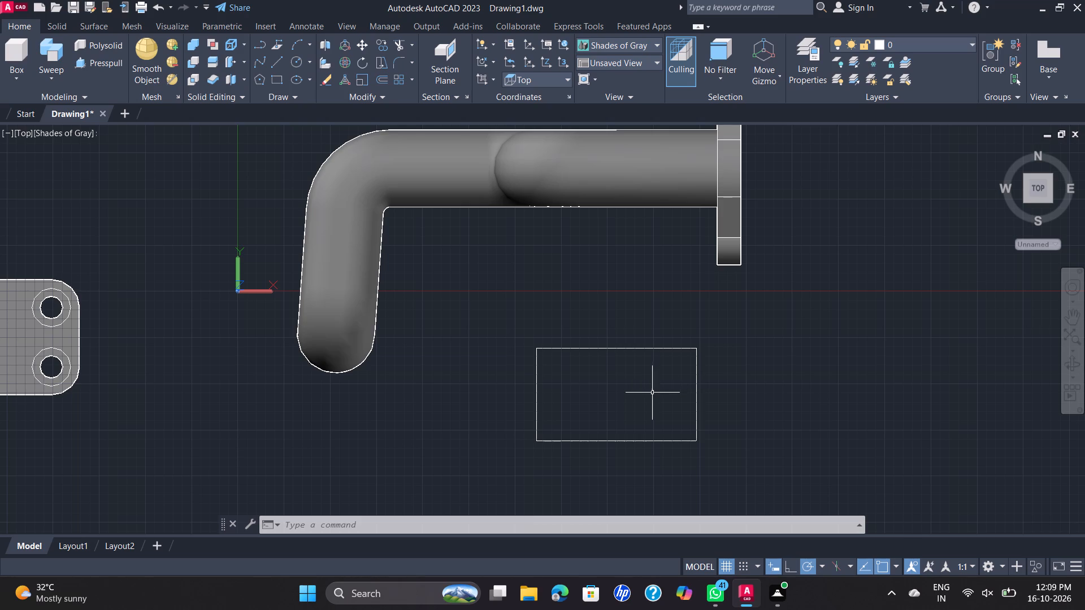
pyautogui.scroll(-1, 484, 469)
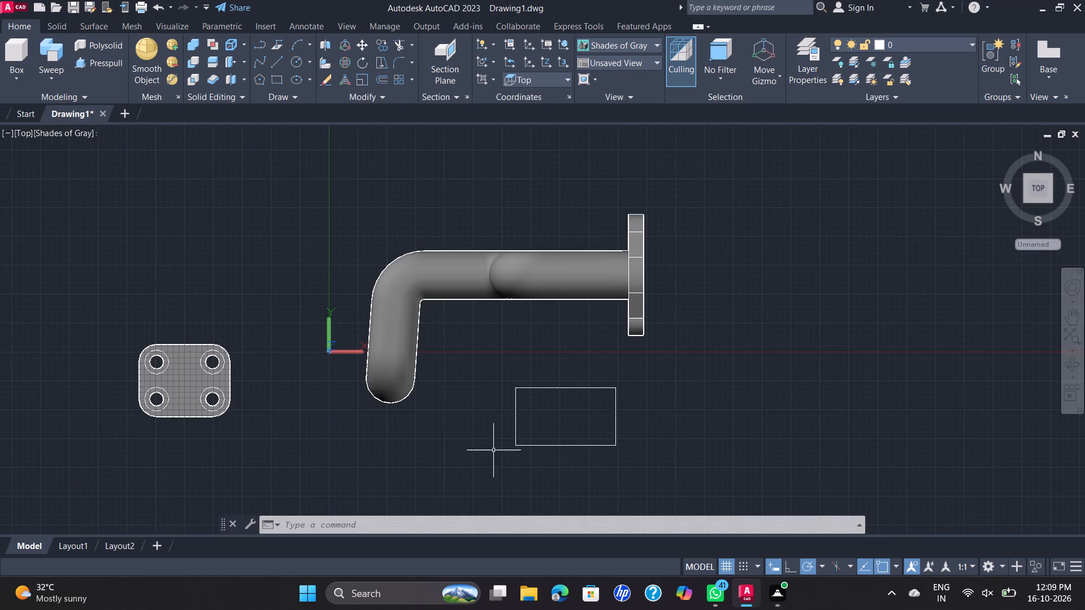
# Check the length of the rectangle's upper edge with a DIM preview, without placing the dimension.
pyautogui.press('d')
pyautogui.press('i')
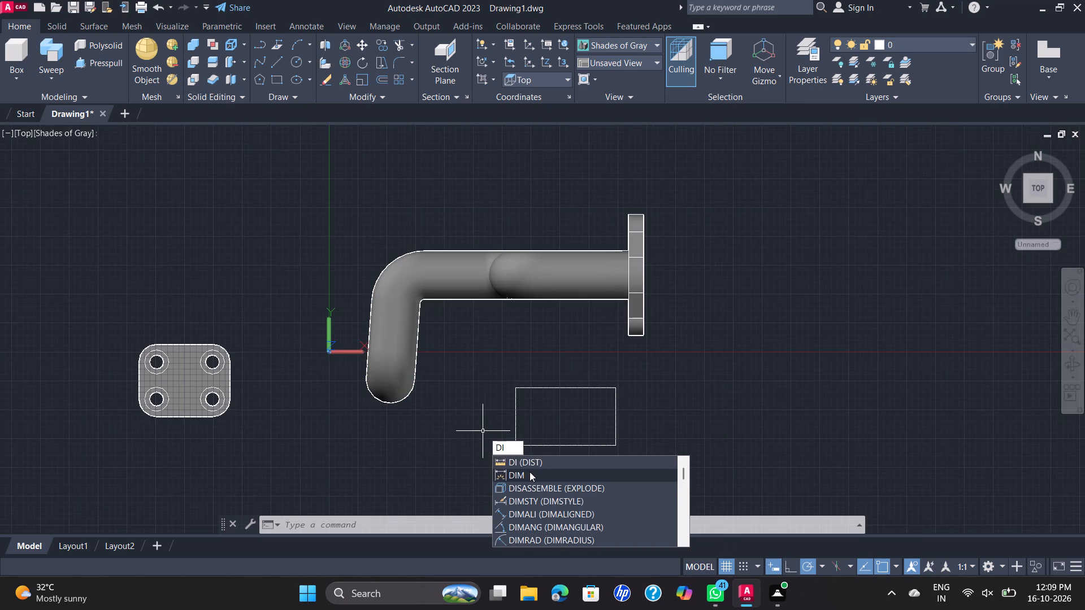
pyautogui.click(530, 472)
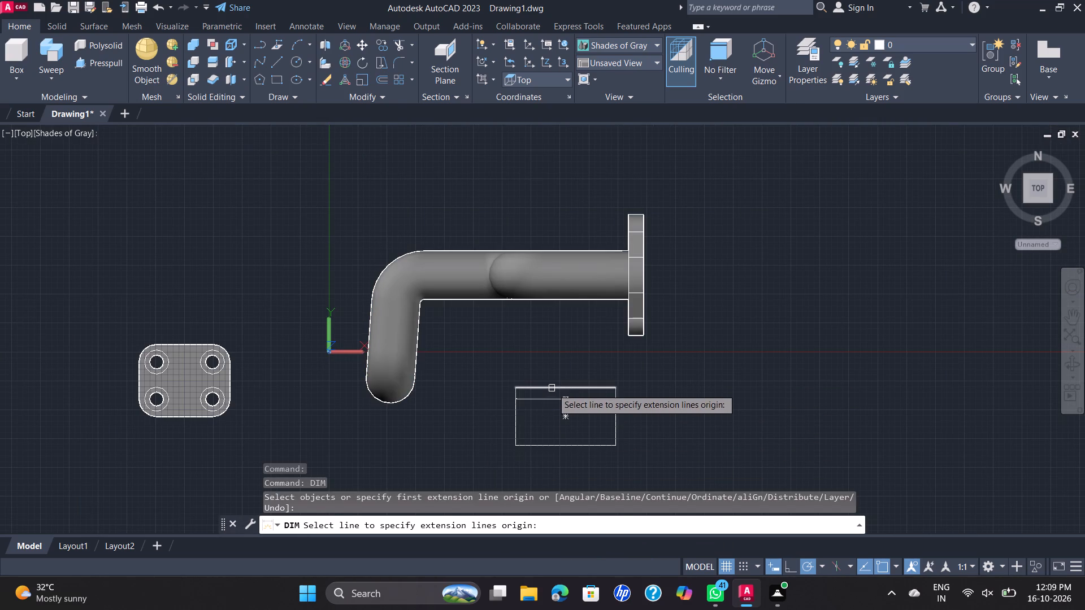
pyautogui.click(552, 389)
pyautogui.scroll(6, 561, 400)
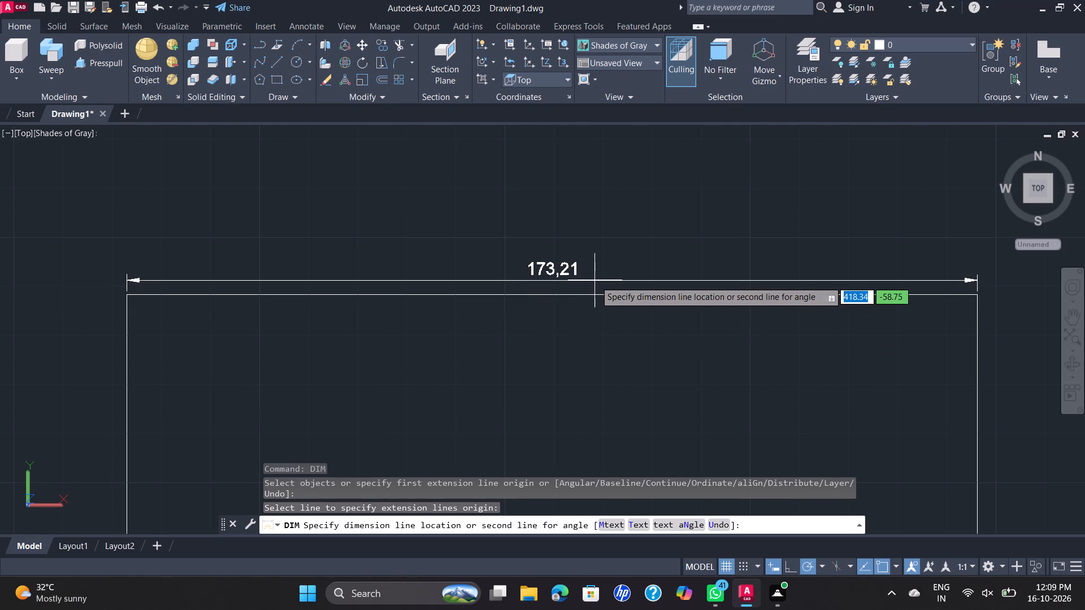
pyautogui.scroll(2, 595, 281)
pyautogui.scroll(-3, 595, 281)
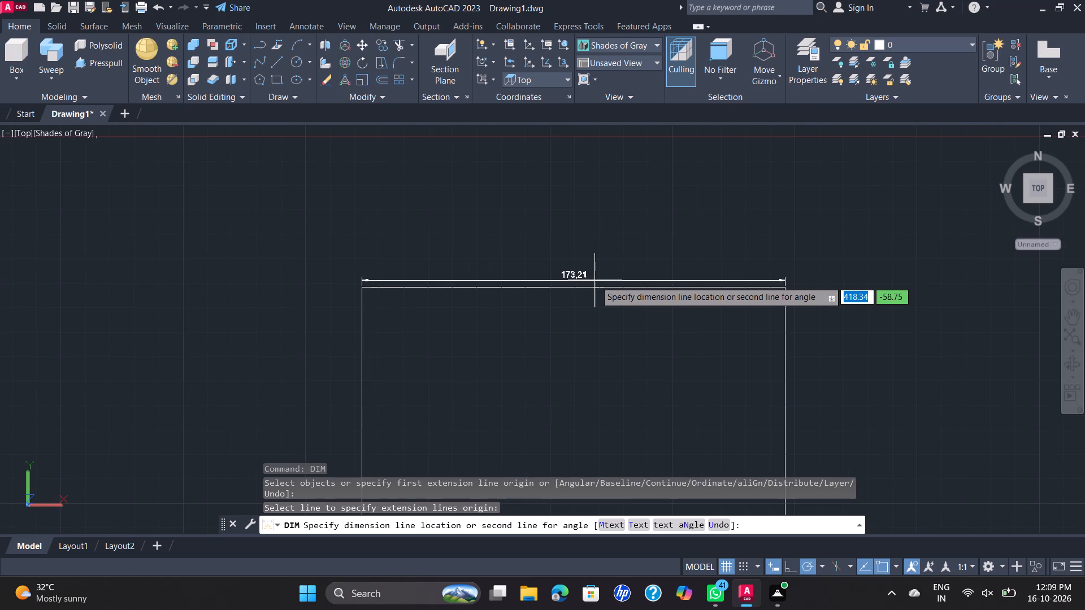
pyautogui.press('Escape')
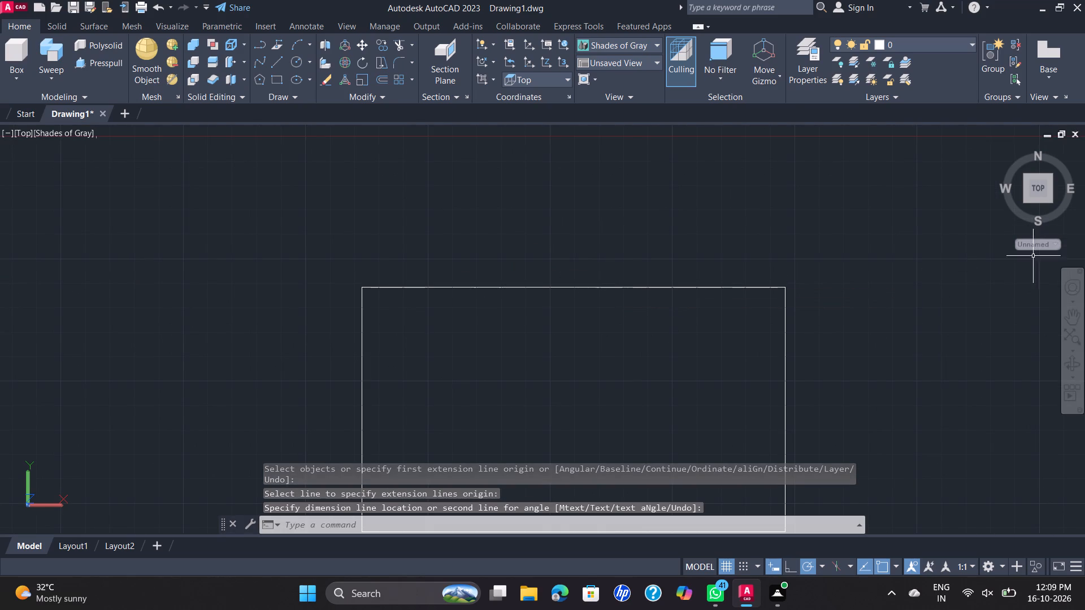
# Check the length of the rectangle's short vertical edge with a DIM preview, without placing the dimension.
pyautogui.scroll(-1, 1052, 251)
pyautogui.scroll(-1, 927, 295)
pyautogui.moveTo(927, 295); pyautogui.dragTo(748, 269, button='middle')
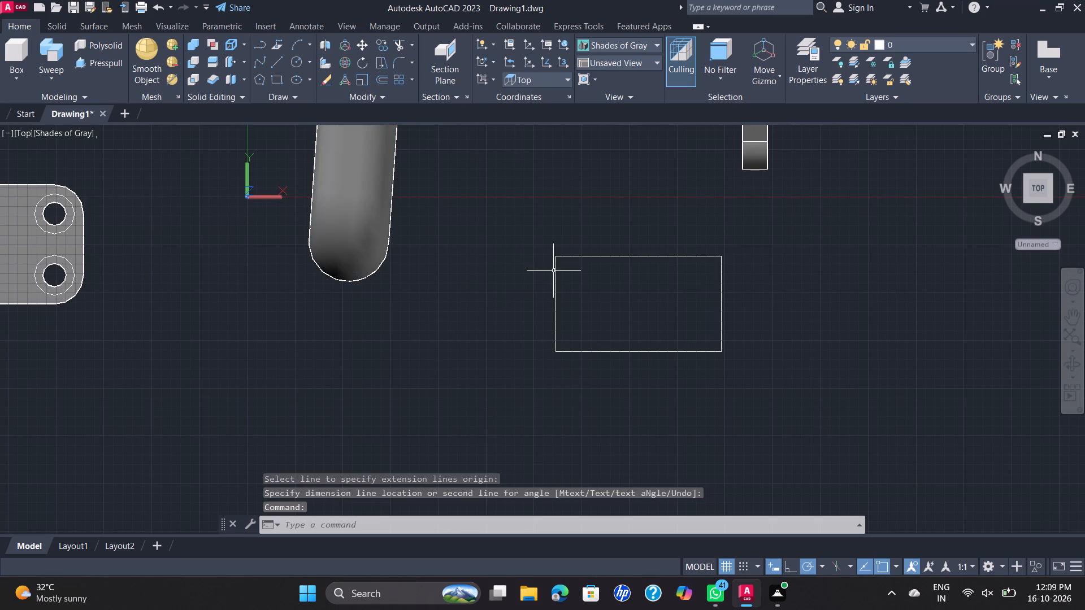
pyautogui.press('space')
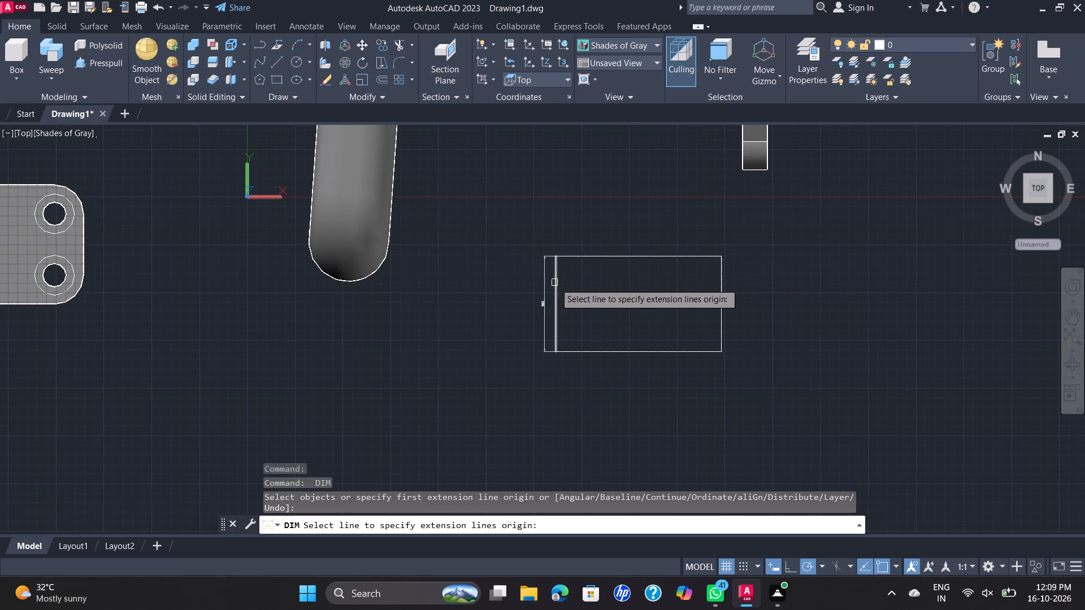
pyautogui.click(555, 283)
pyautogui.scroll(4, 540, 298)
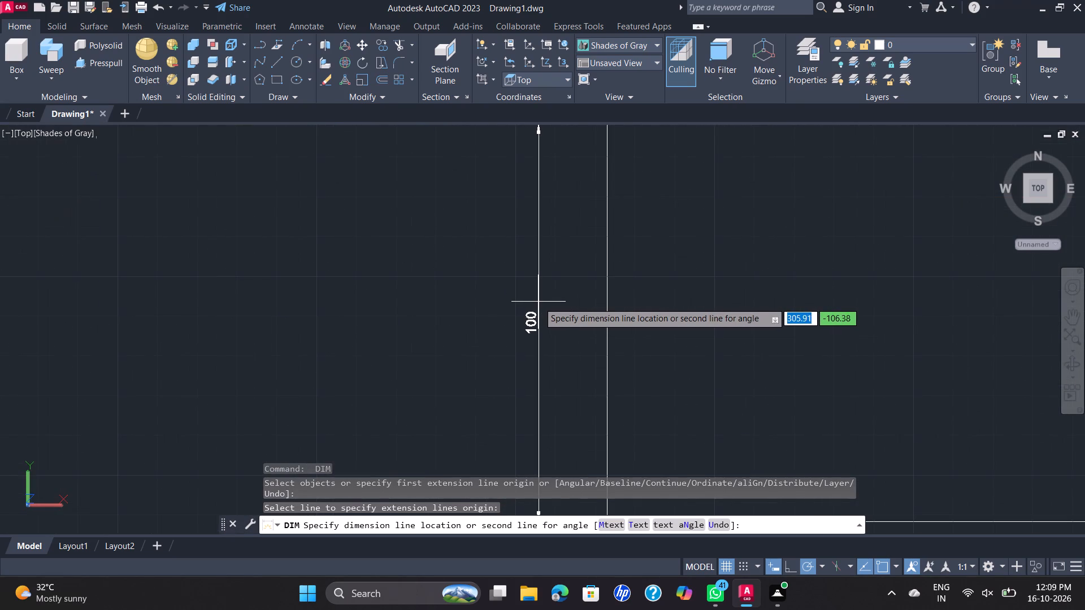
pyautogui.scroll(-2, 539, 302)
pyautogui.scroll(3, 540, 329)
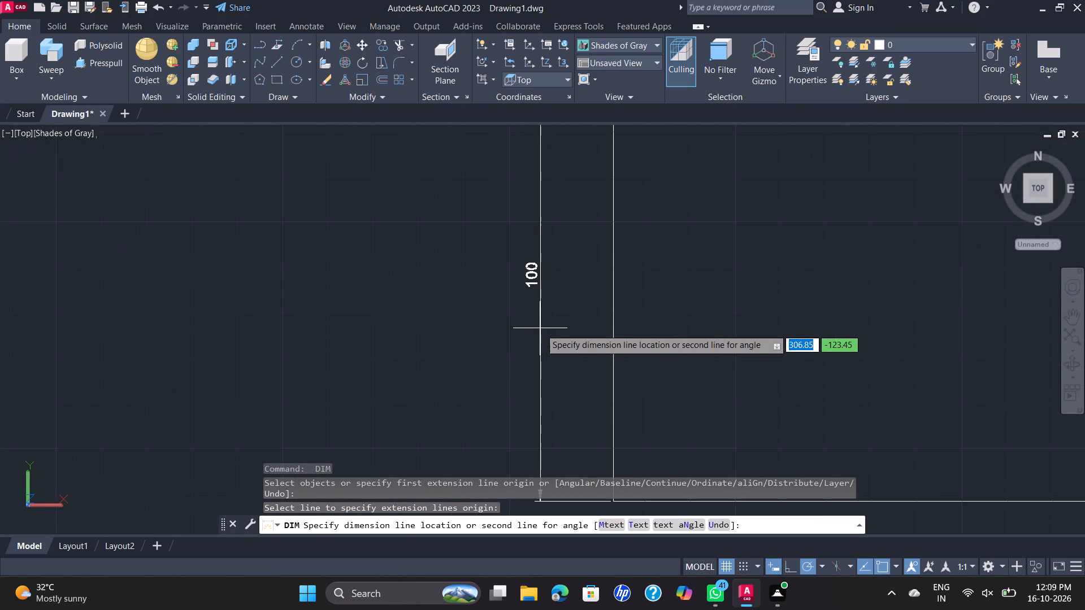
pyautogui.scroll(-2, 540, 329)
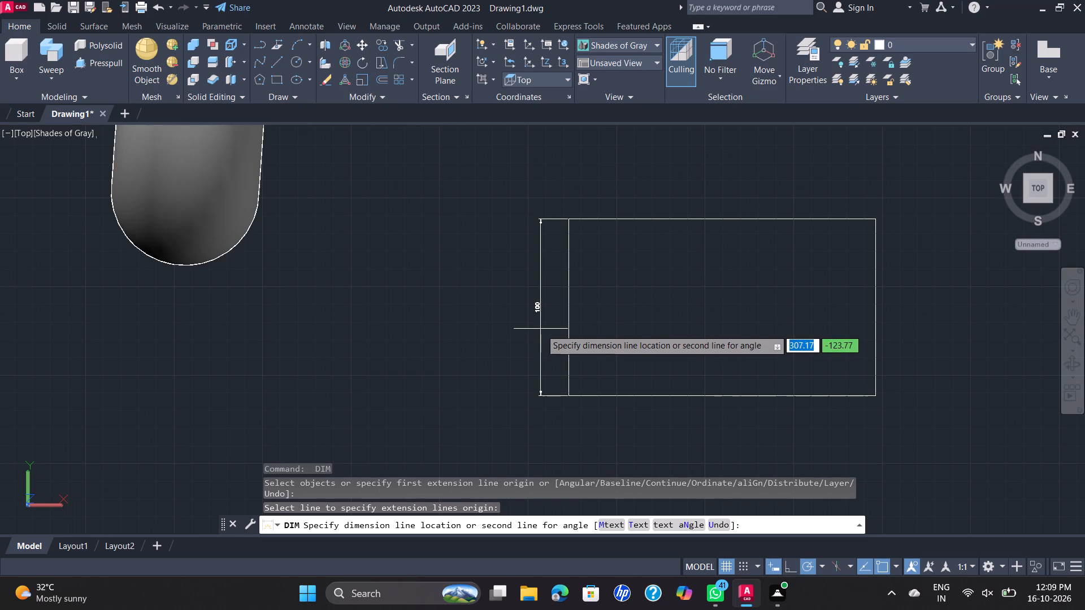
pyautogui.press('Escape')
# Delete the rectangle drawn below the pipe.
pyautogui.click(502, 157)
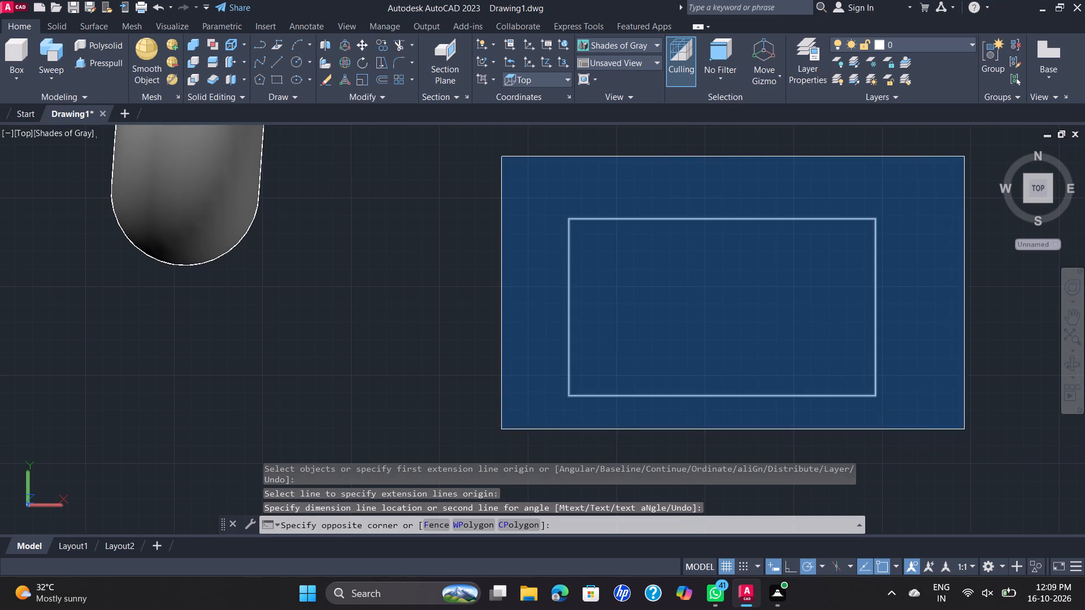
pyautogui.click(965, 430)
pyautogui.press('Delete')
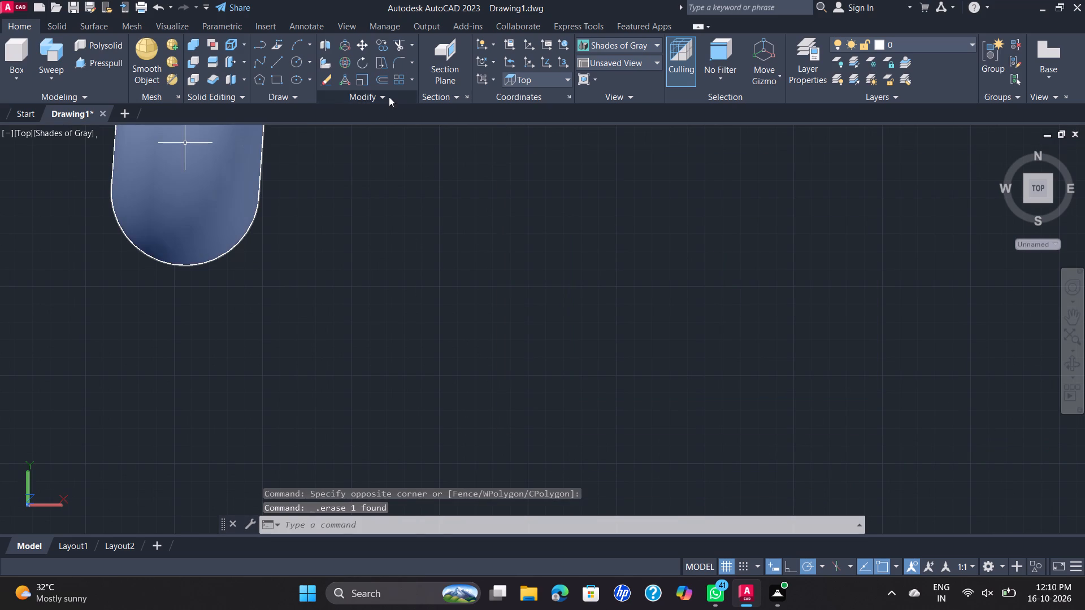
# Draw a 200 mm by 200 mm square from four separate lines in the empty area below the flanged pipe.
pyautogui.click(280, 57)
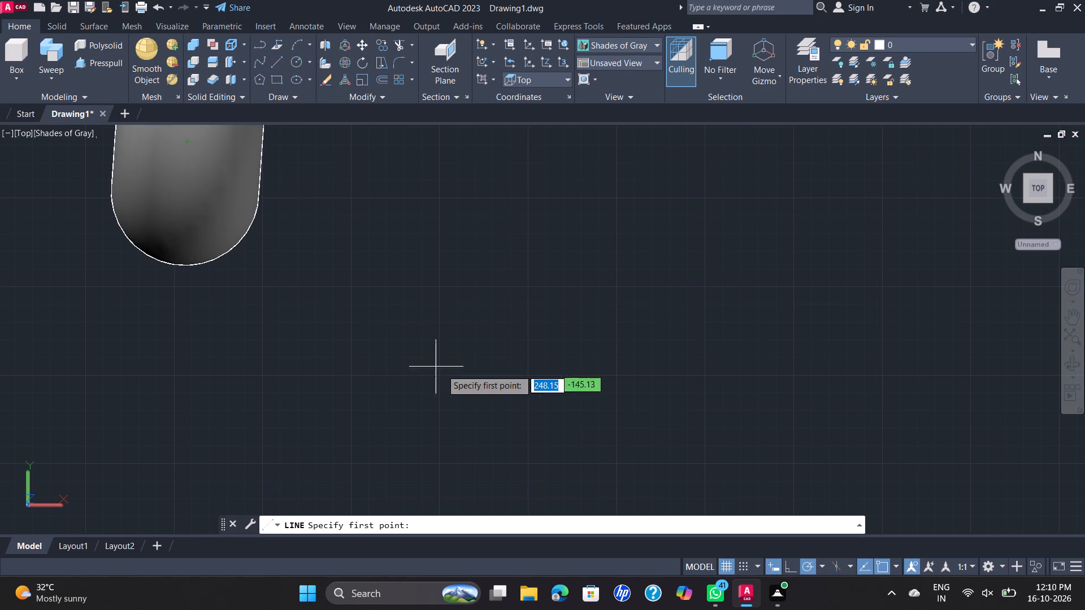
pyautogui.click(530, 377)
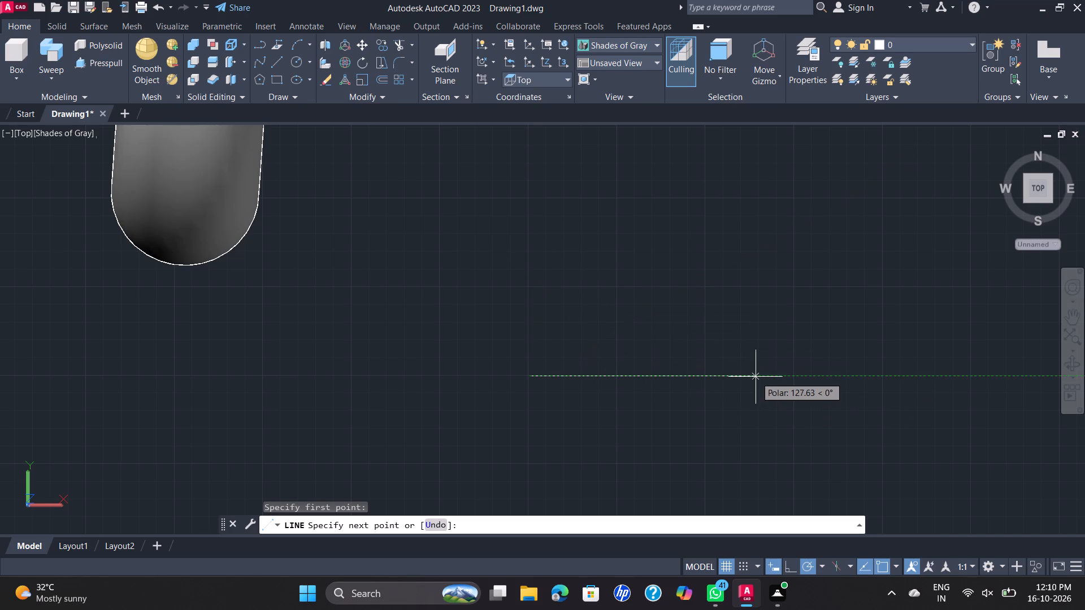
pyautogui.write('200')
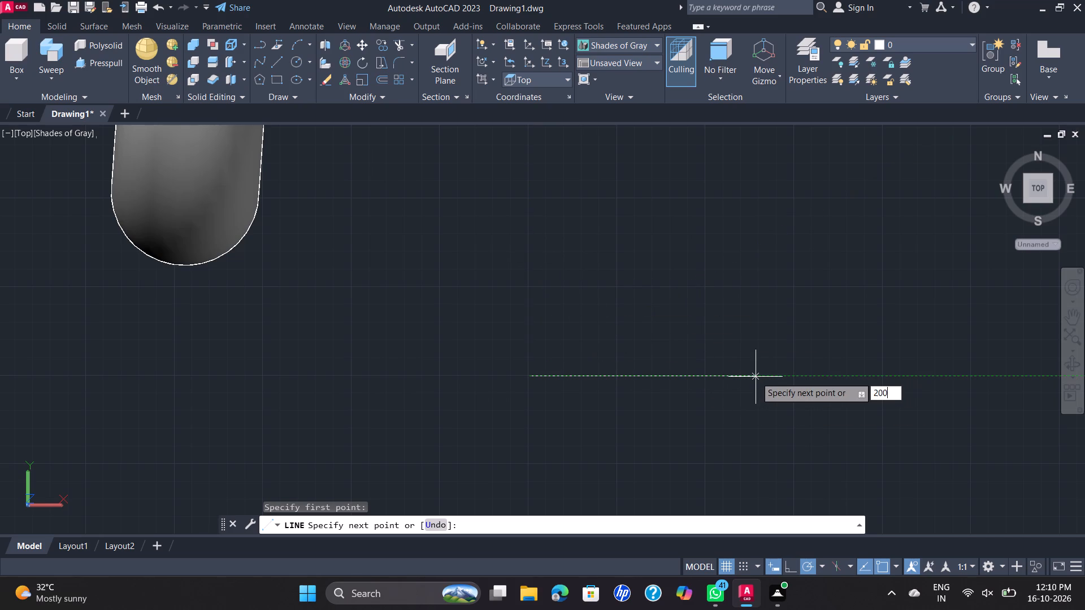
pyautogui.press('Return')
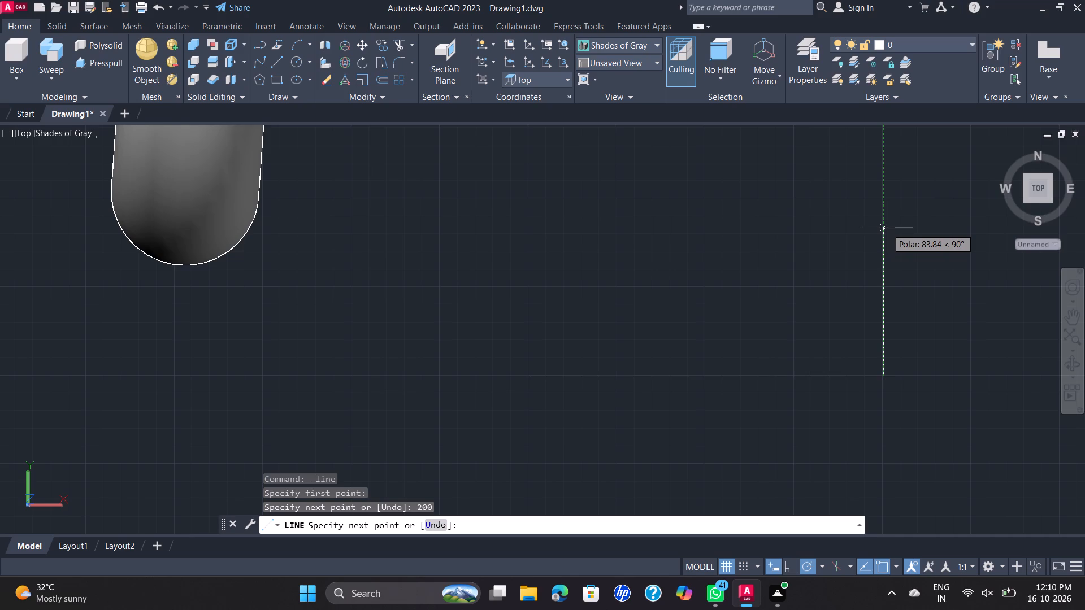
pyautogui.write('200')
pyautogui.press('Return')
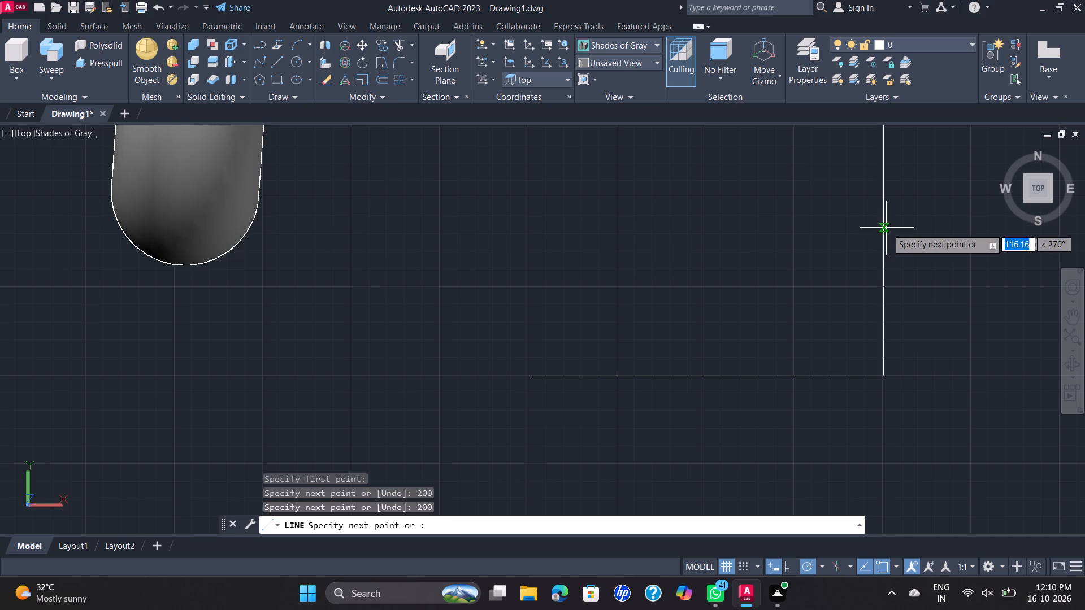
pyautogui.scroll(-1, 515, 135)
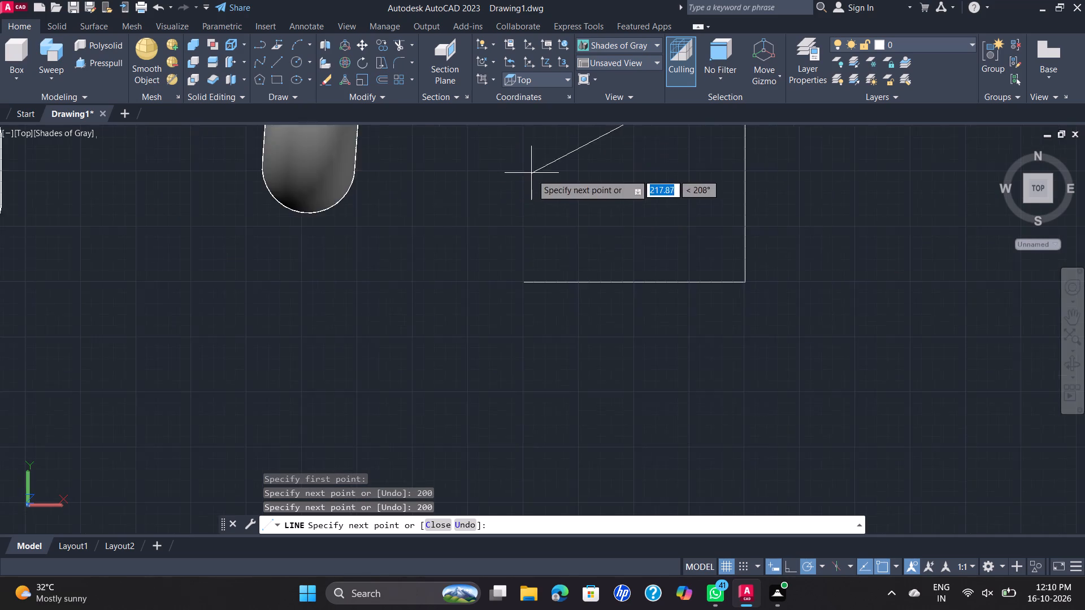
pyautogui.scroll(-2, 532, 174)
pyautogui.moveTo(532, 175); pyautogui.dragTo(530, 287, button='middle')
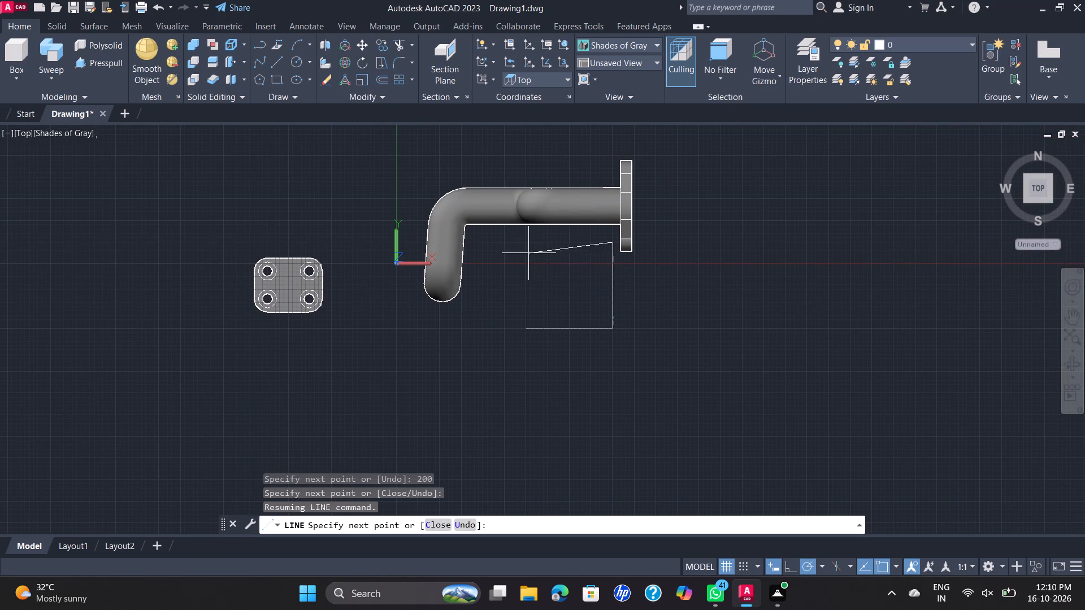
pyautogui.write('200')
pyautogui.press('Return')
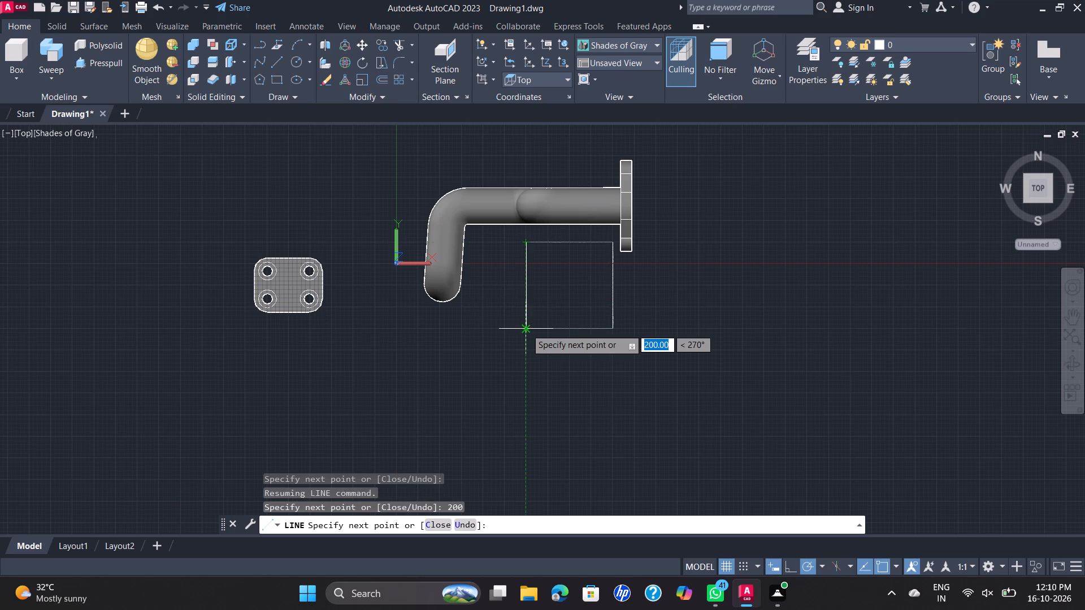
pyautogui.scroll(2, 526, 329)
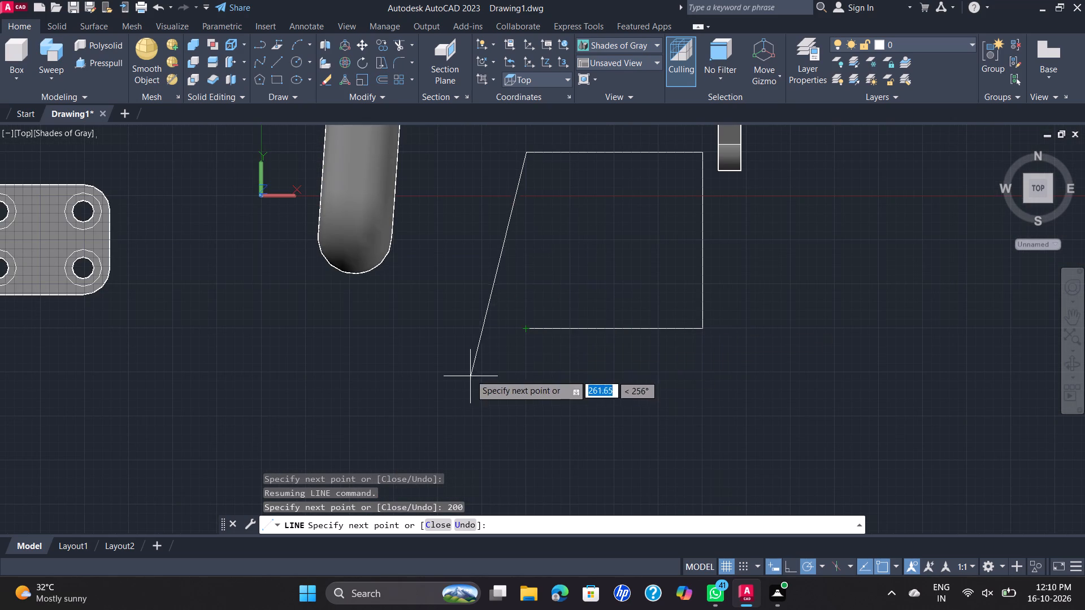
pyautogui.click(526, 333)
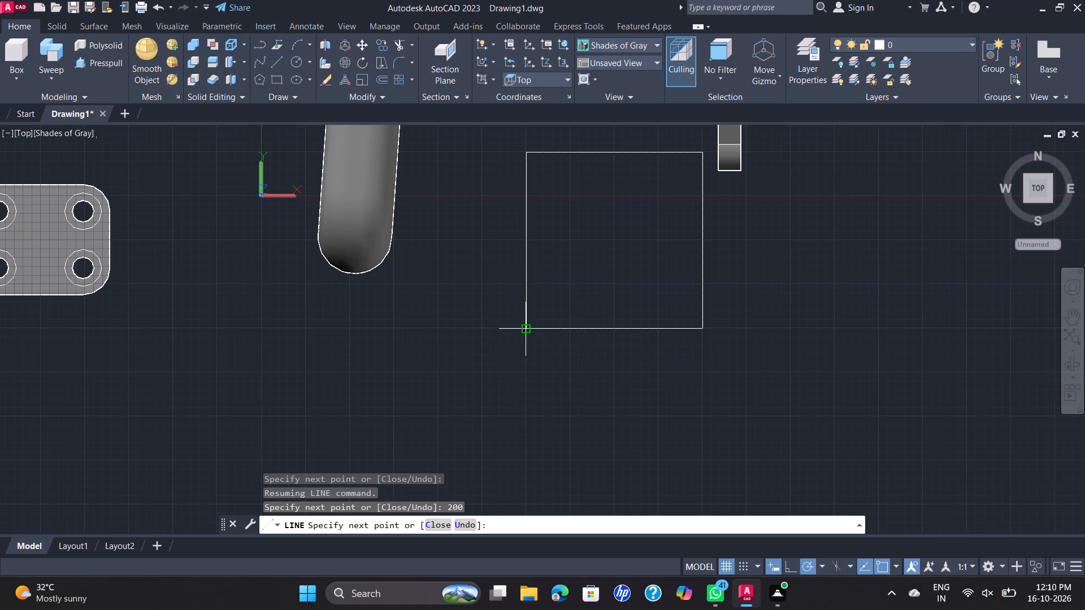
pyautogui.scroll(-2, 563, 303)
pyautogui.press('Escape')
pyautogui.scroll(-1, 568, 293)
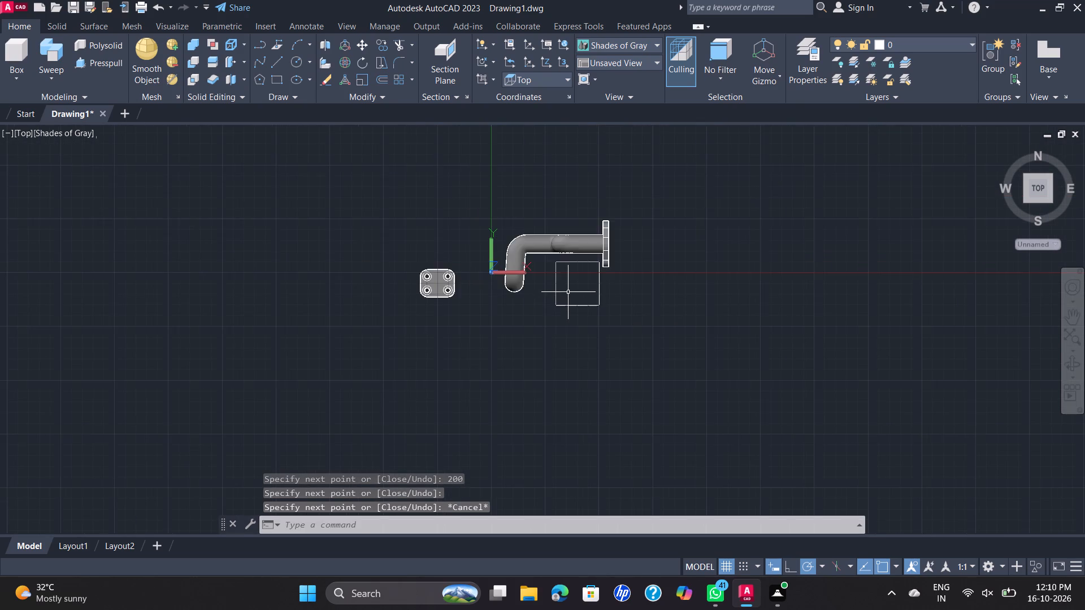
# Switch to the SE Isometric view and join the square's four lines into a single polyline.
pyautogui.scroll(1, 568, 293)
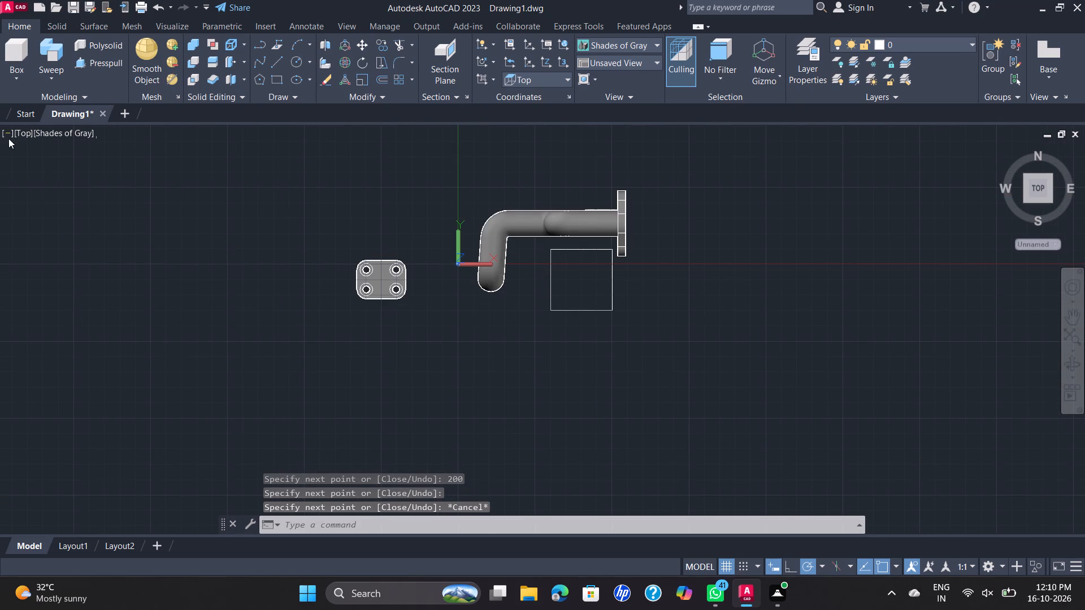
pyautogui.click(17, 134)
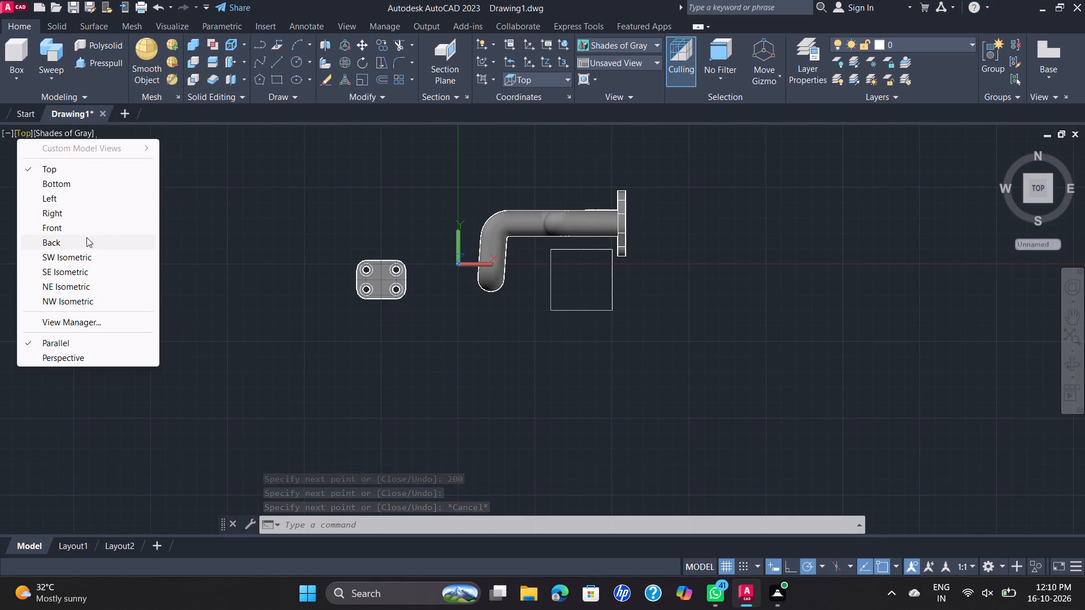
pyautogui.click(94, 277)
pyautogui.scroll(2, 540, 382)
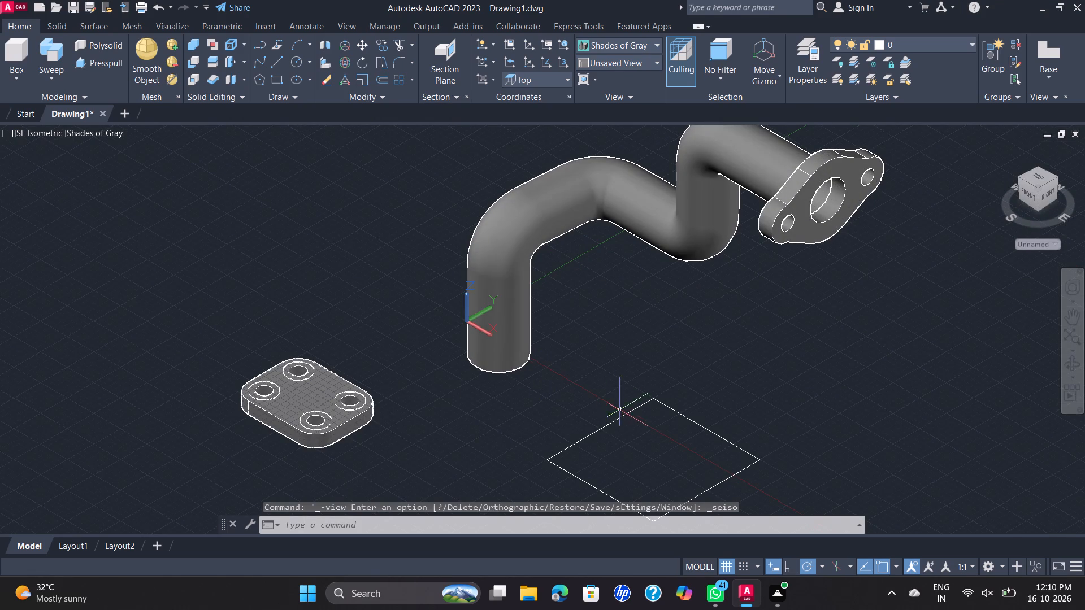
pyautogui.scroll(-1, 622, 396)
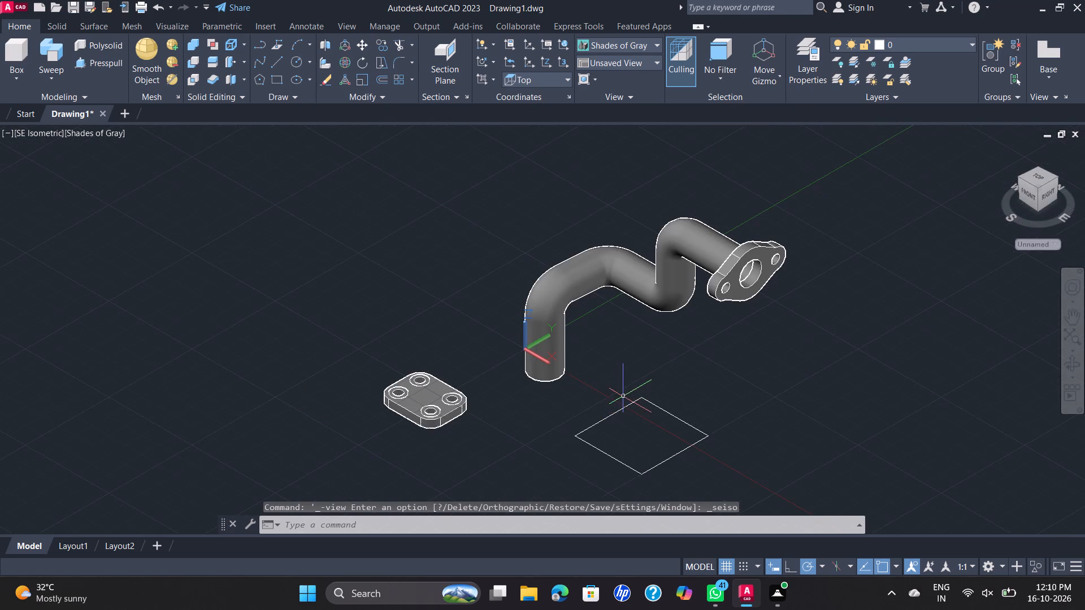
pyautogui.moveTo(623, 396); pyautogui.dragTo(640, 365, button='middle')
pyautogui.click(612, 332)
pyautogui.click(736, 463)
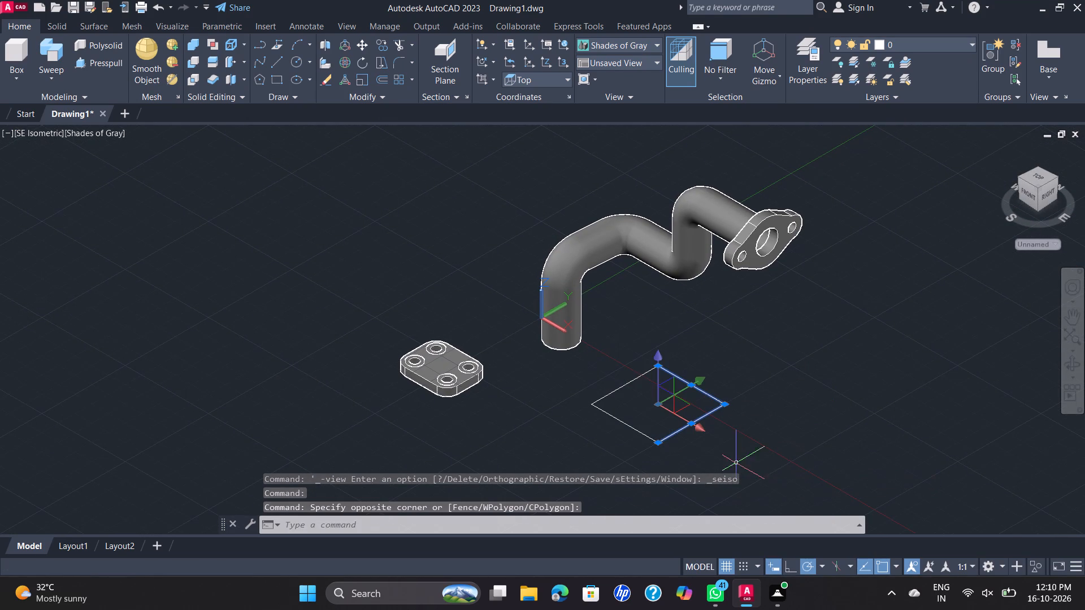
pyautogui.click(782, 395)
pyautogui.click(573, 424)
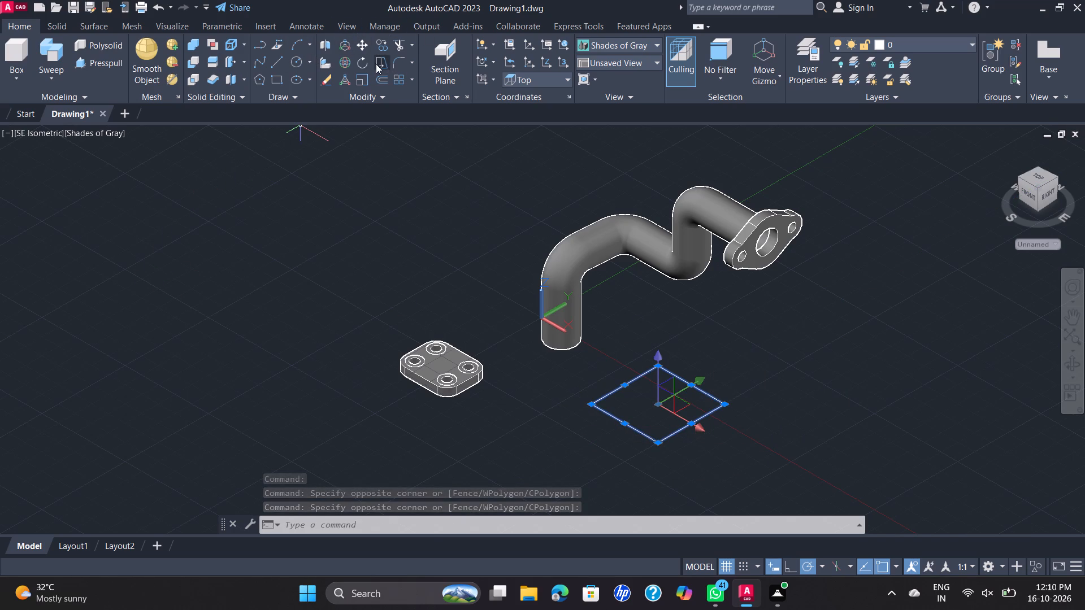
pyautogui.press('j')
pyautogui.press('Return')
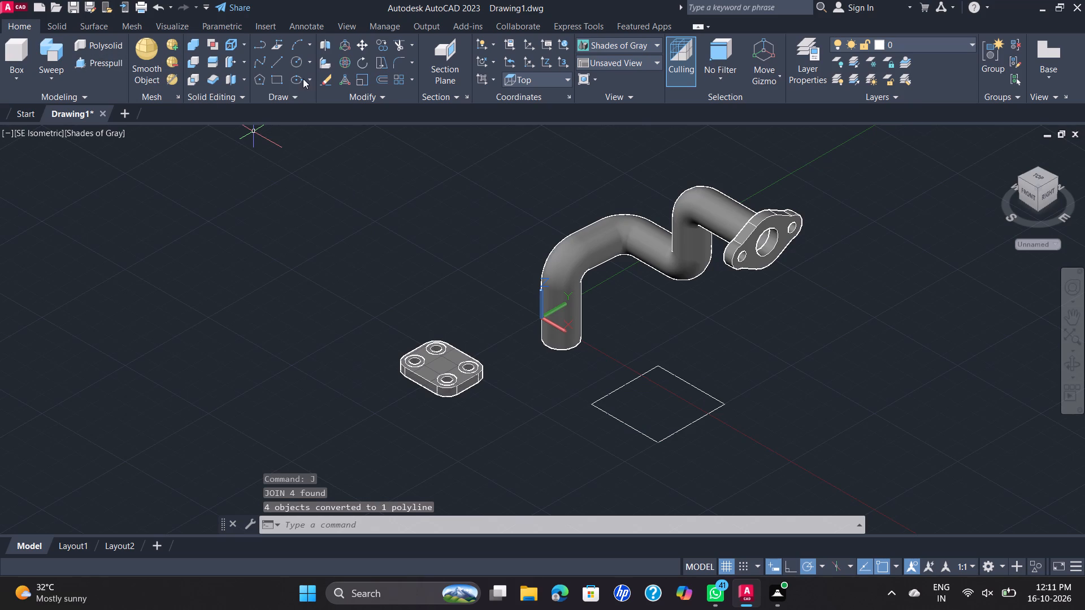
# Fillet the square's southwest corner with a 30 mm radius.
pyautogui.click(394, 62)
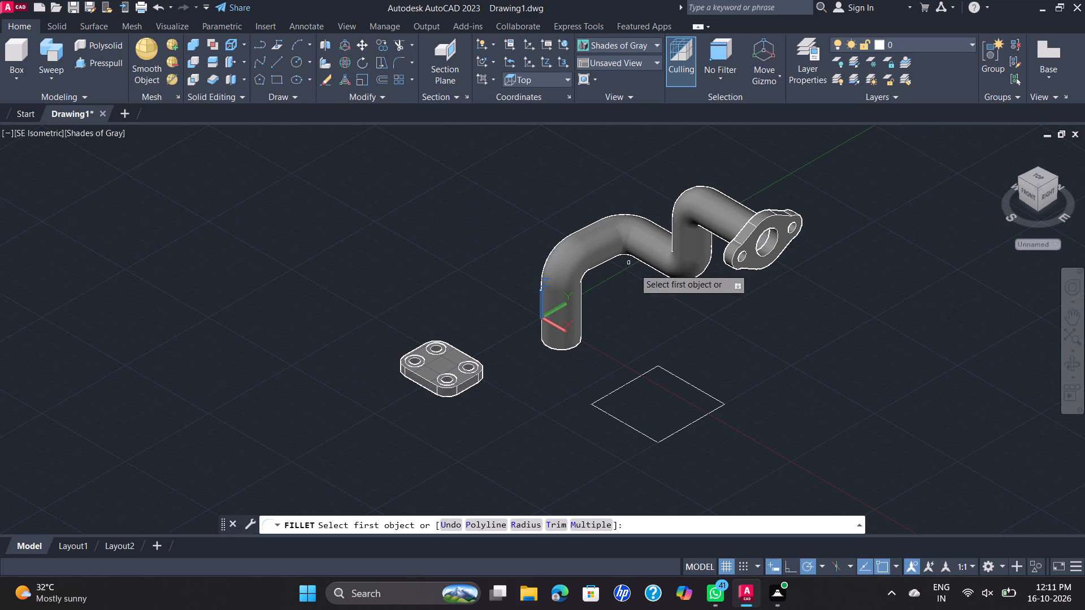
pyautogui.scroll(2, 608, 409)
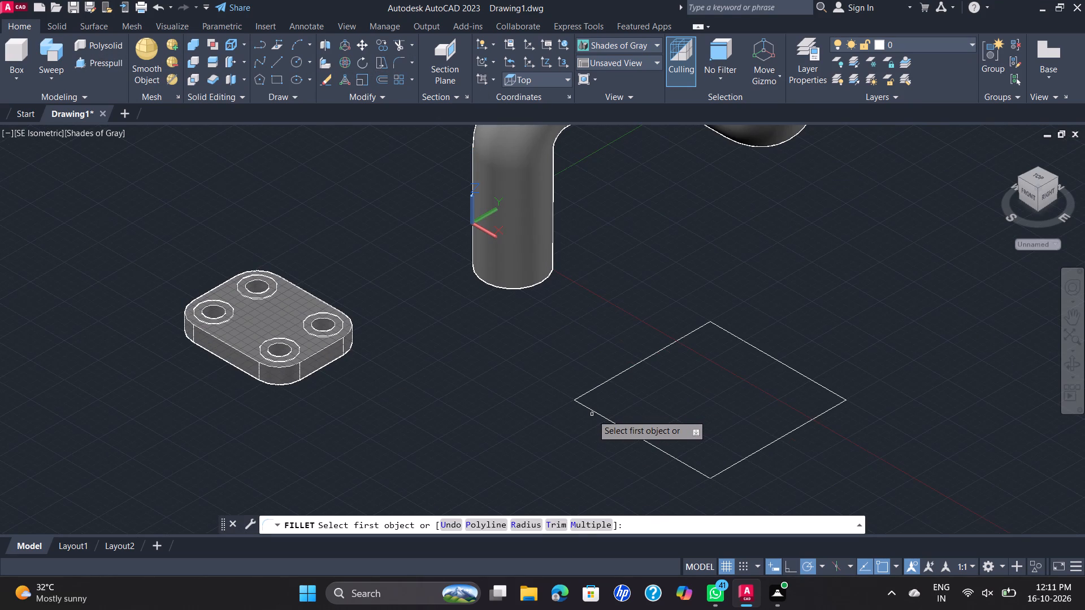
pyautogui.click(598, 417)
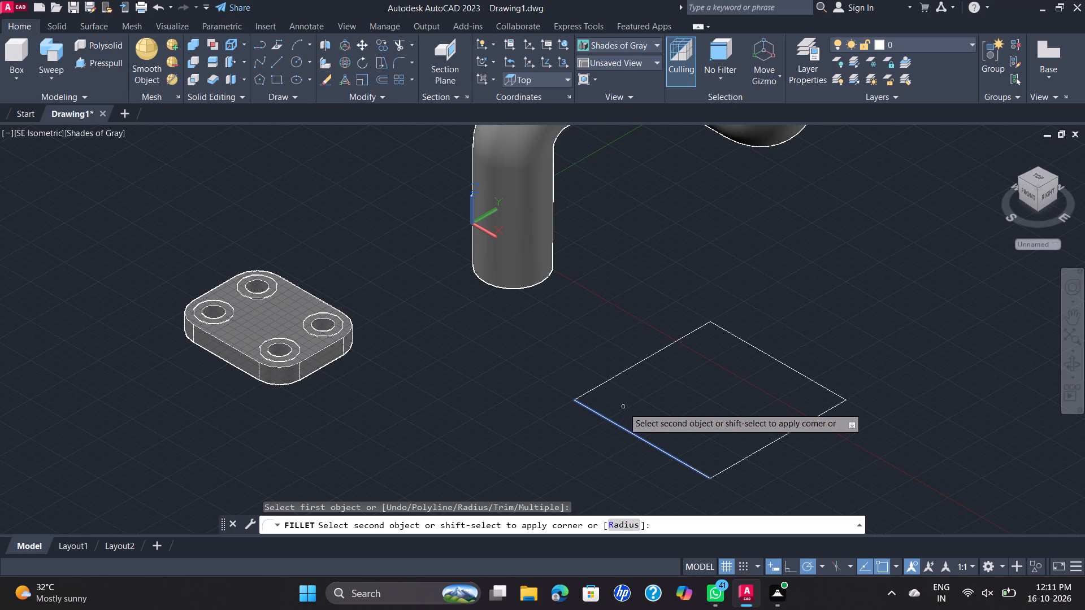
pyautogui.press('Escape')
pyautogui.press('space')
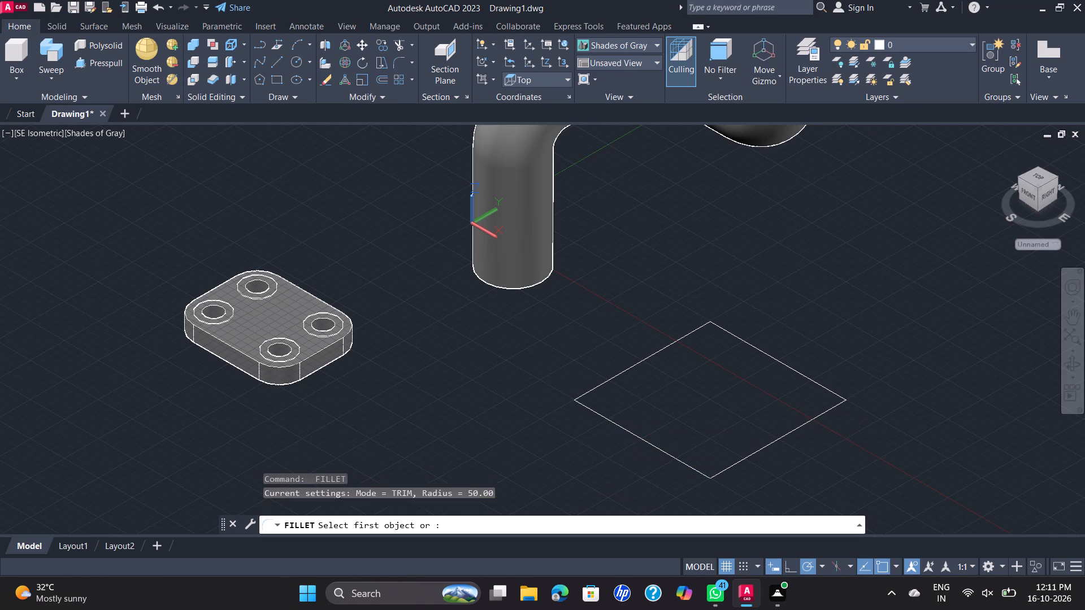
pyautogui.click(609, 422)
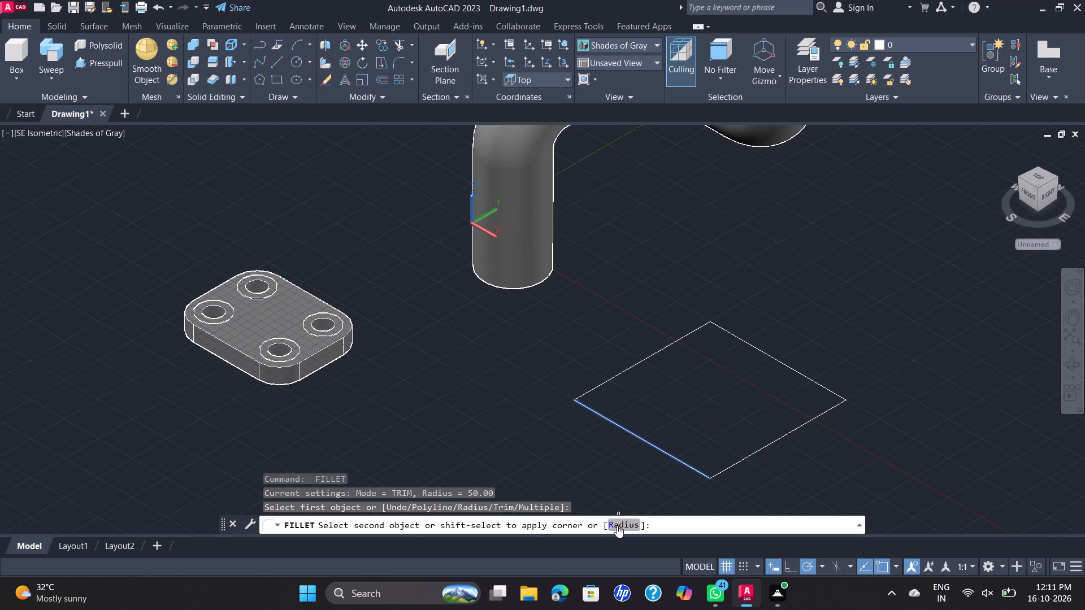
pyautogui.click(617, 525)
pyautogui.write('30')
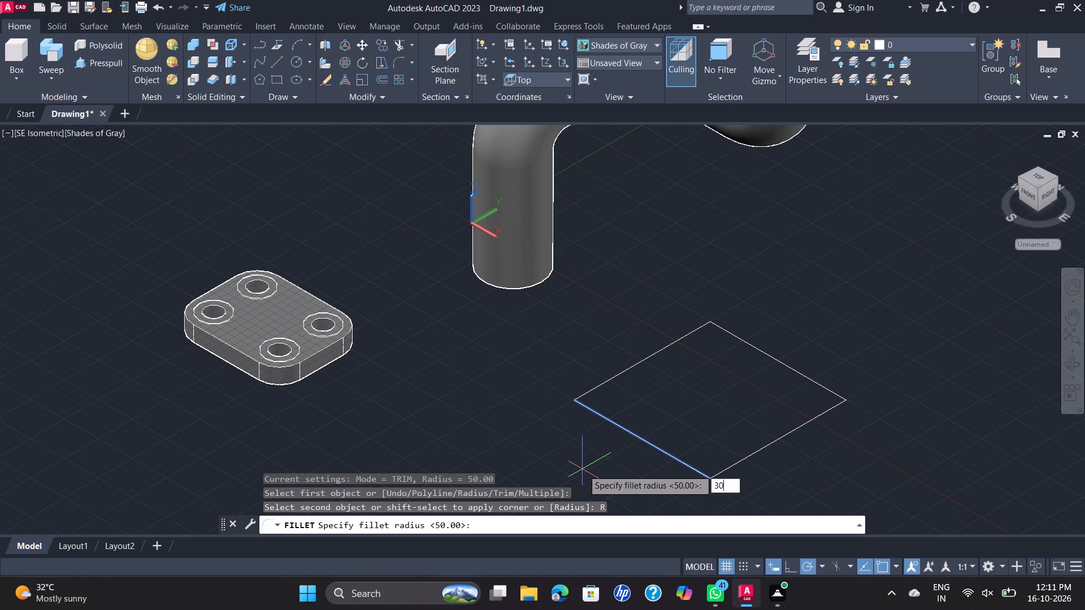
pyautogui.press('Return')
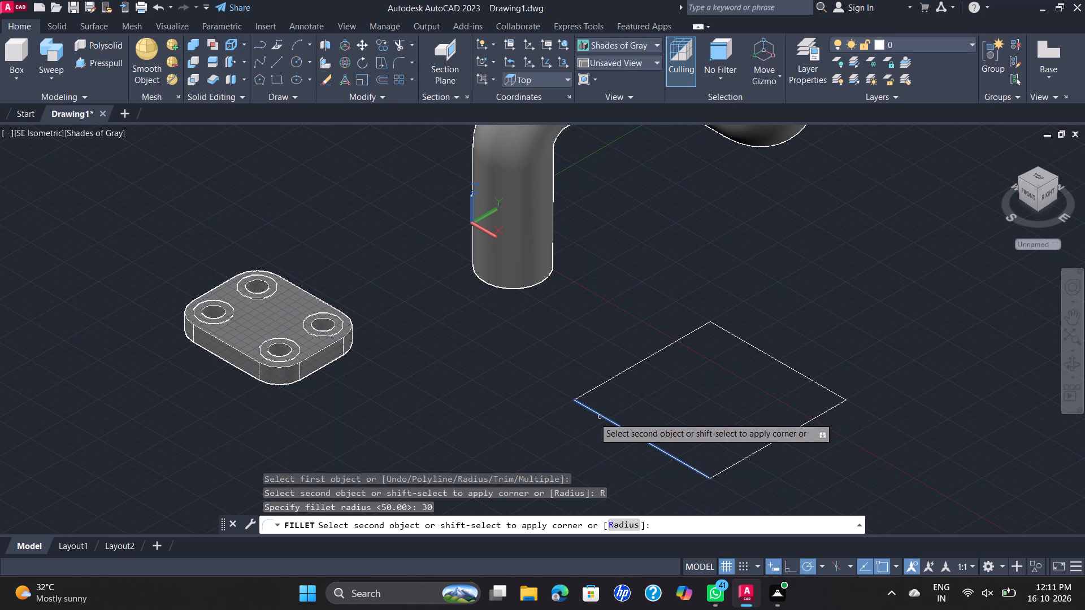
pyautogui.click(602, 382)
# Fillet the square's remaining three corners with the same 30 mm radius.
pyautogui.press('space')
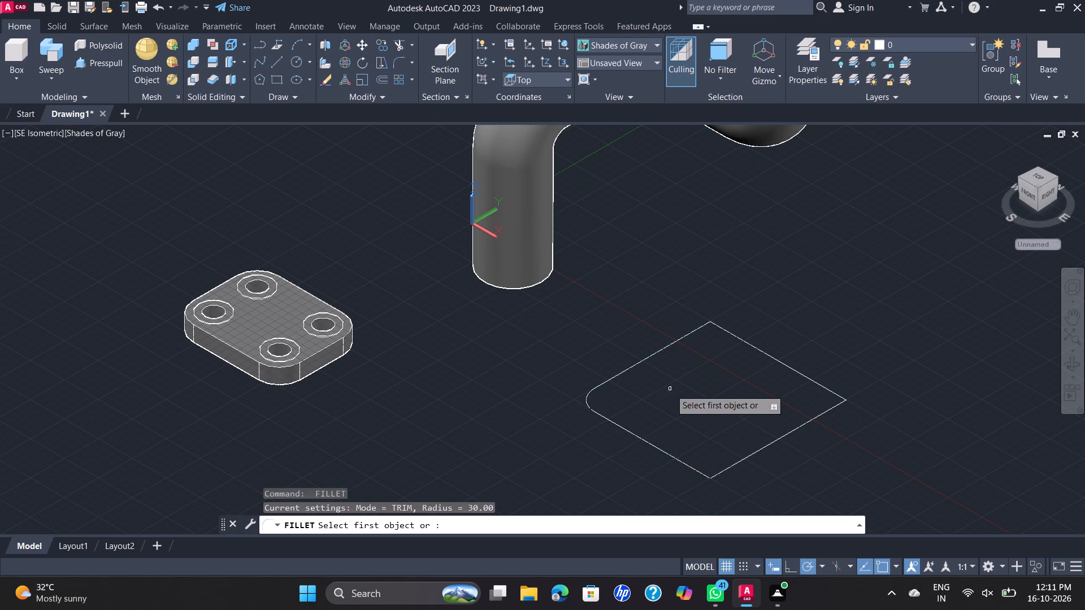
pyautogui.click(738, 463)
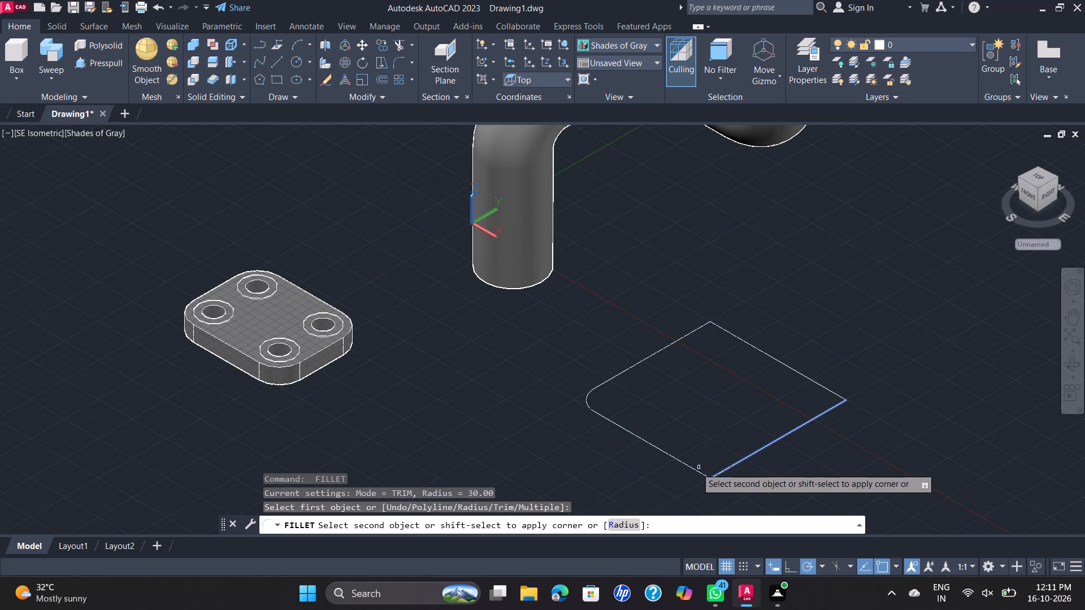
pyautogui.click(694, 469)
pyautogui.press('space')
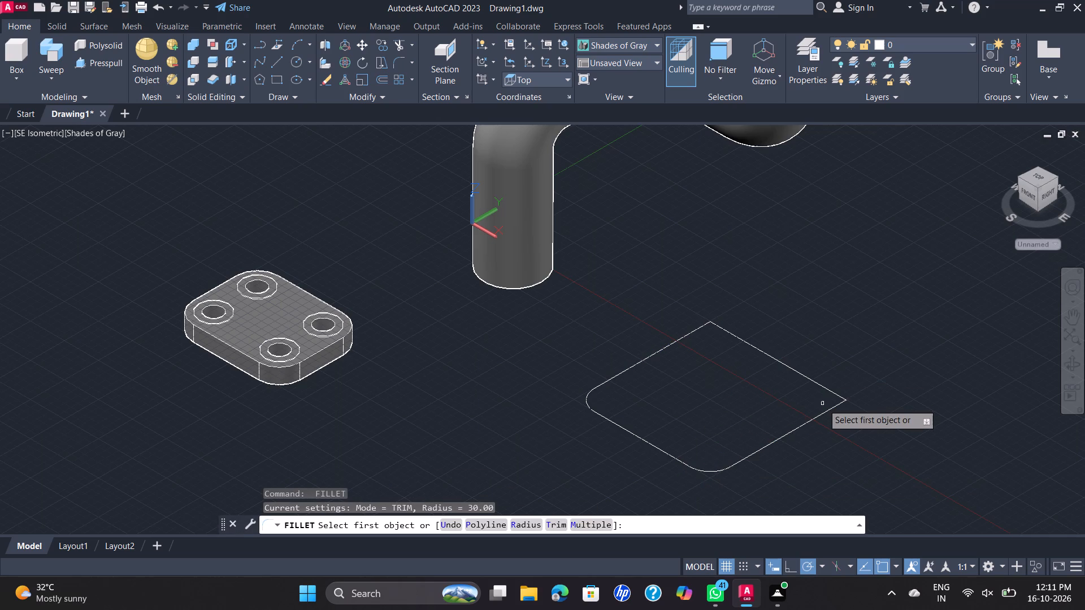
pyautogui.click(830, 411)
pyautogui.click(828, 390)
pyautogui.press('space')
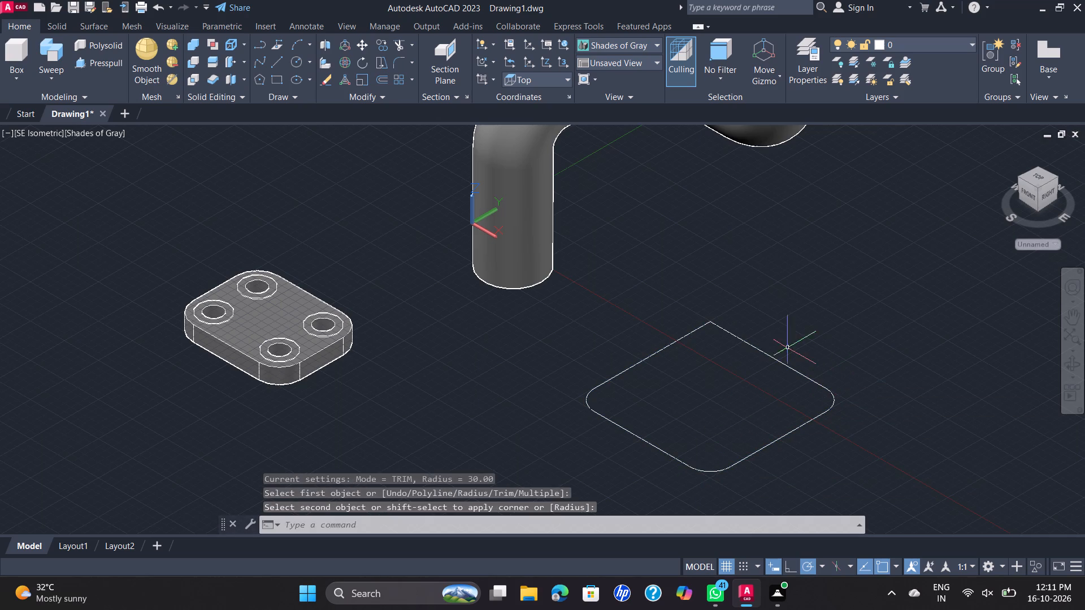
pyautogui.click(683, 334)
pyautogui.click(727, 333)
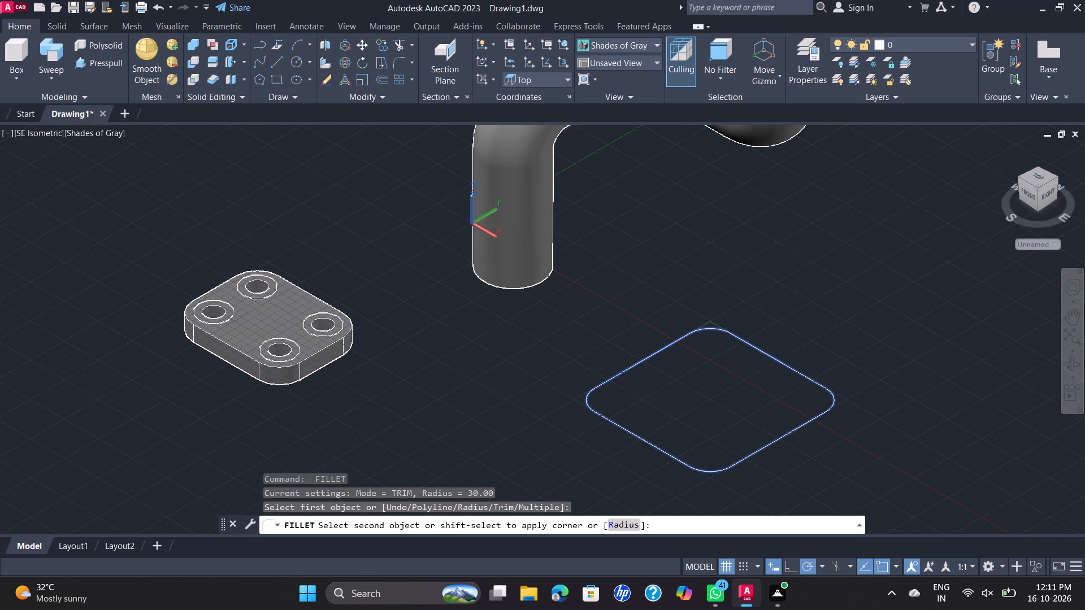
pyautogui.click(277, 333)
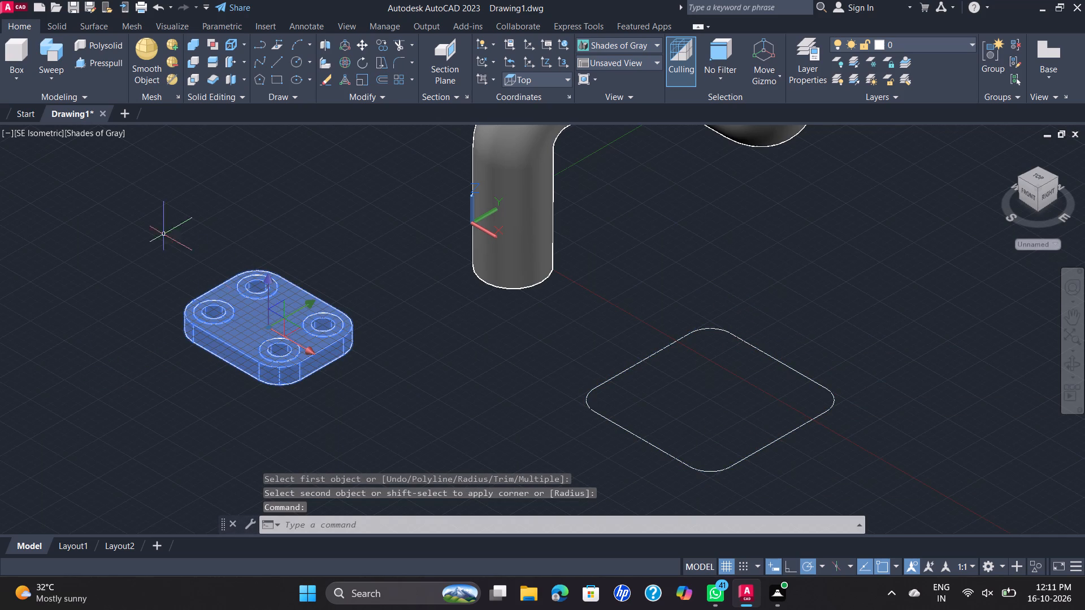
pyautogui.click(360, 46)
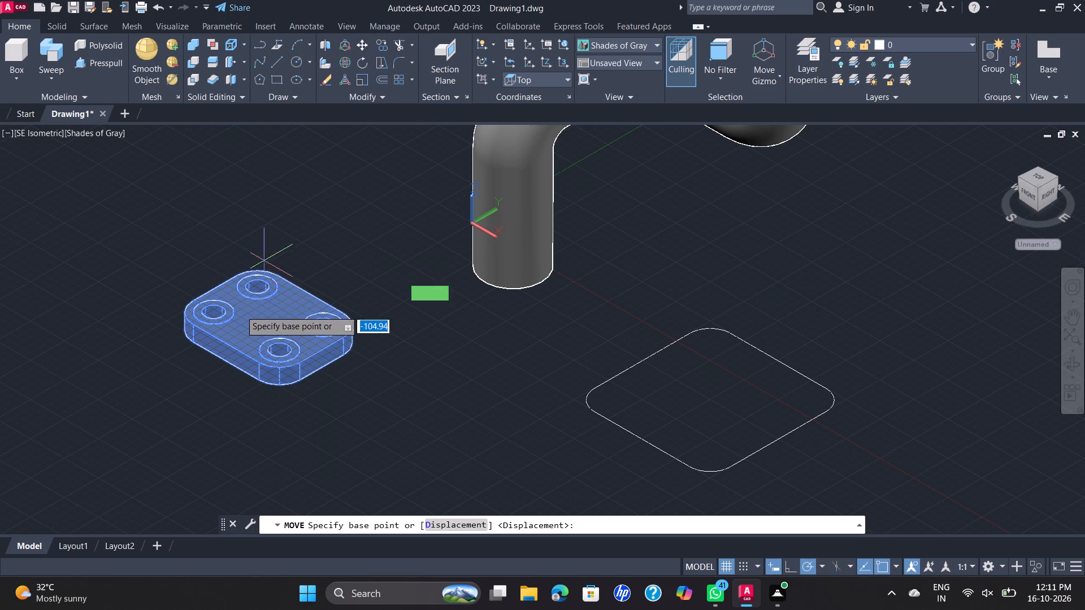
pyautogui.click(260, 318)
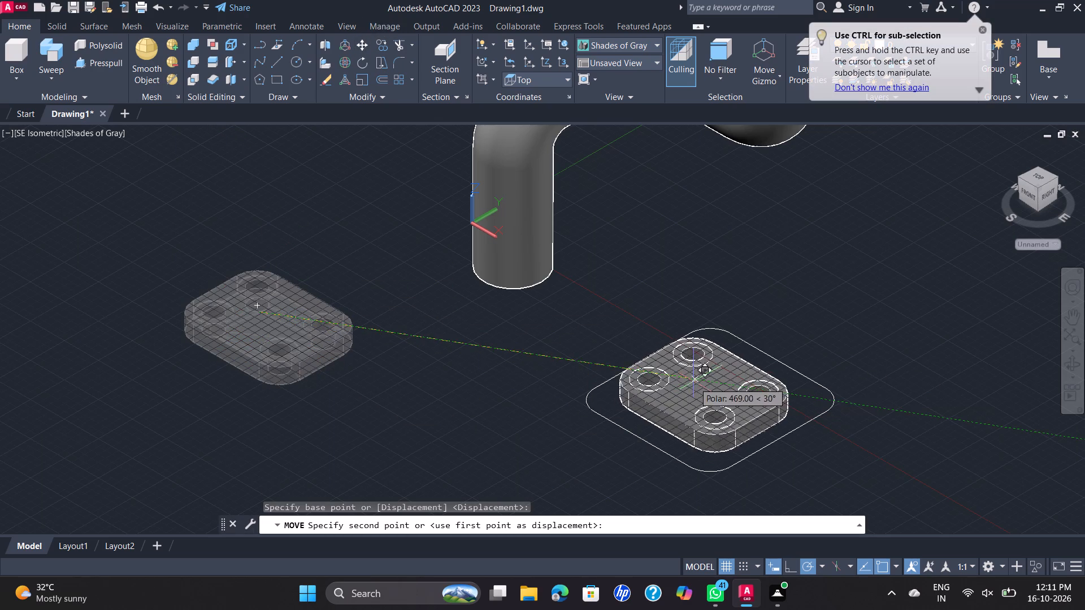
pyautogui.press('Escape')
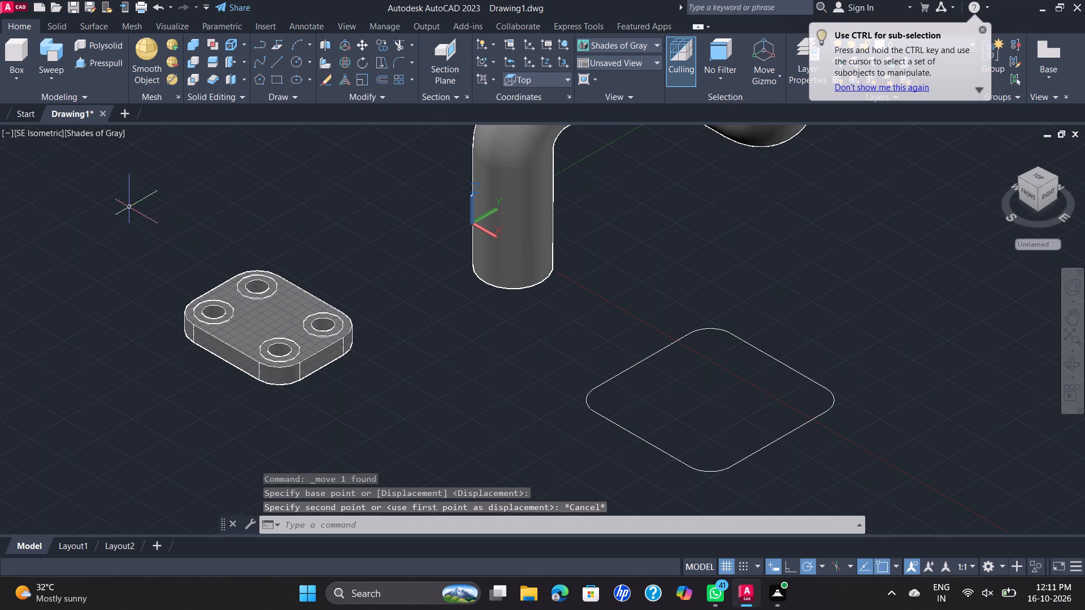
# Delete the original filleted plate with the four ringed holes.
pyautogui.click(117, 201)
pyautogui.click(390, 418)
pyautogui.press('9')
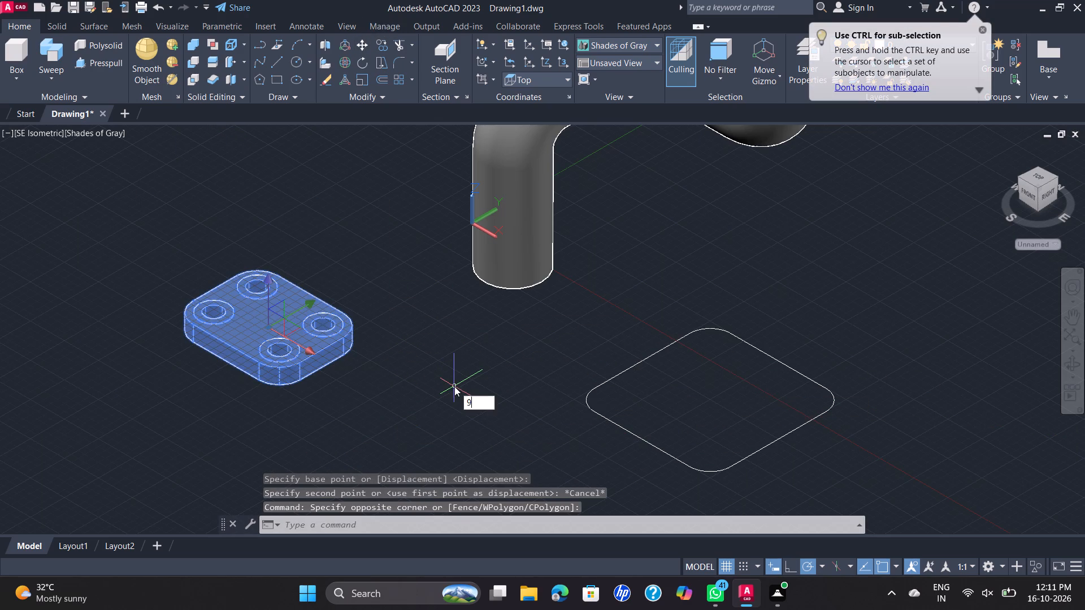
pyautogui.press('Delete')
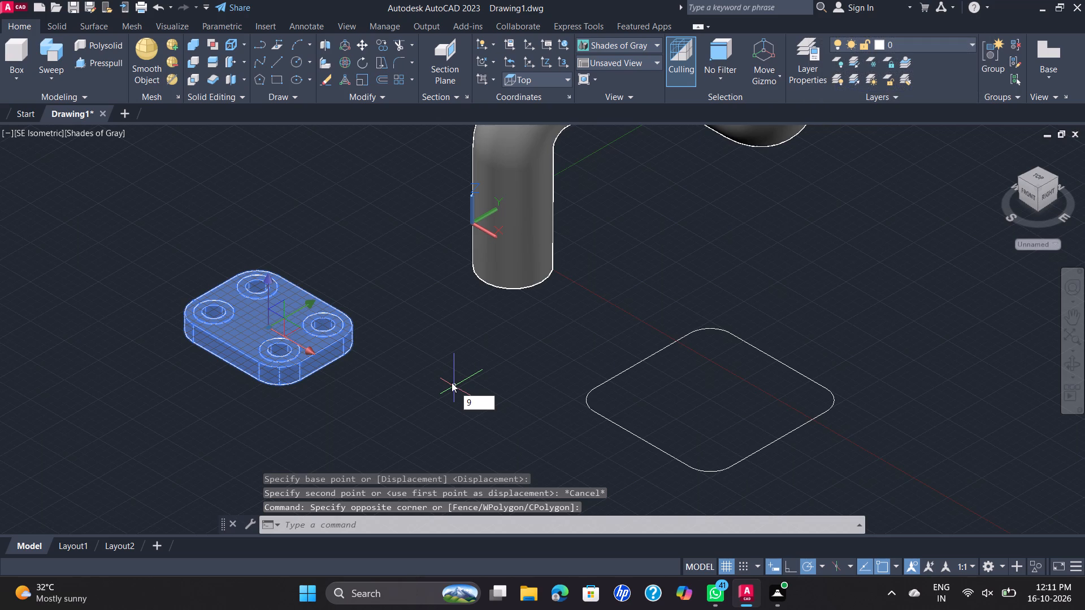
pyautogui.press('Delete')
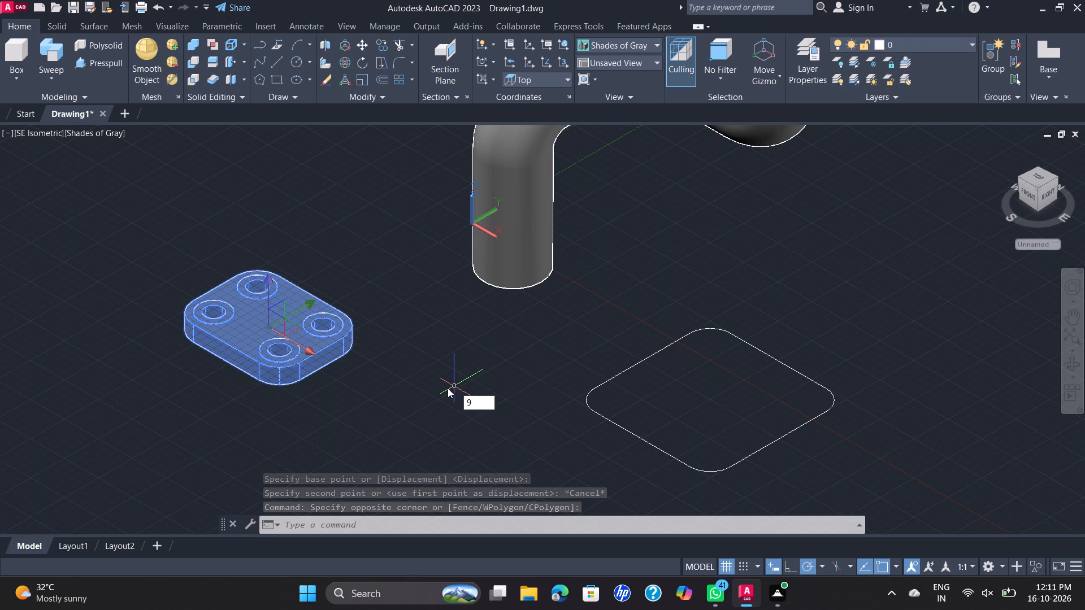
pyautogui.press('Escape')
pyautogui.click(168, 285)
pyautogui.click(314, 365)
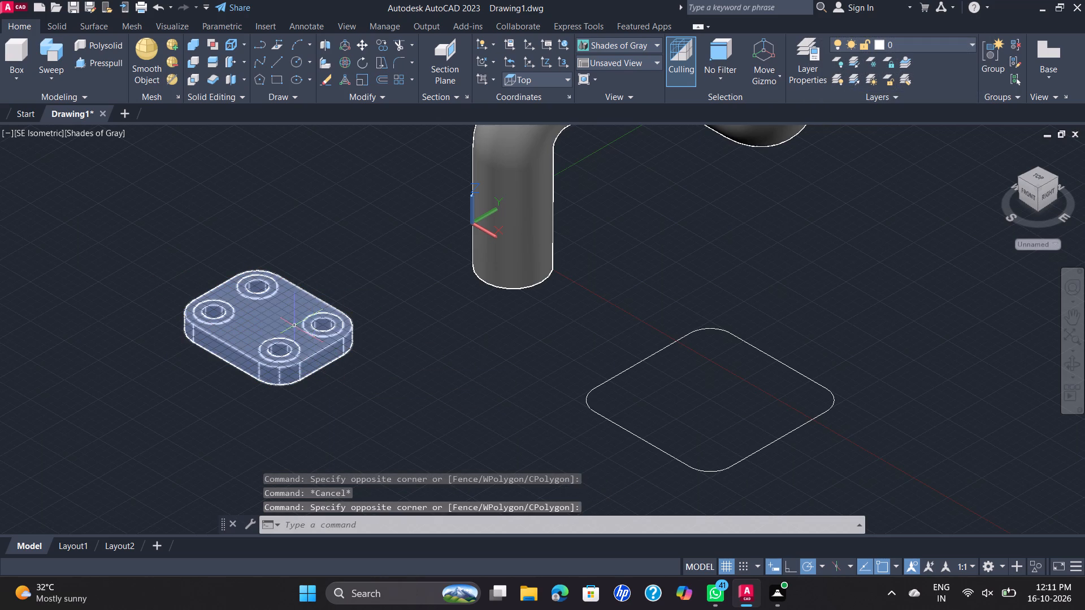
pyautogui.click(295, 326)
pyautogui.press('Delete')
# Presspull the filleted 200 mm square profile upward by 22 mm into a solid plate.
pyautogui.scroll(1, 654, 325)
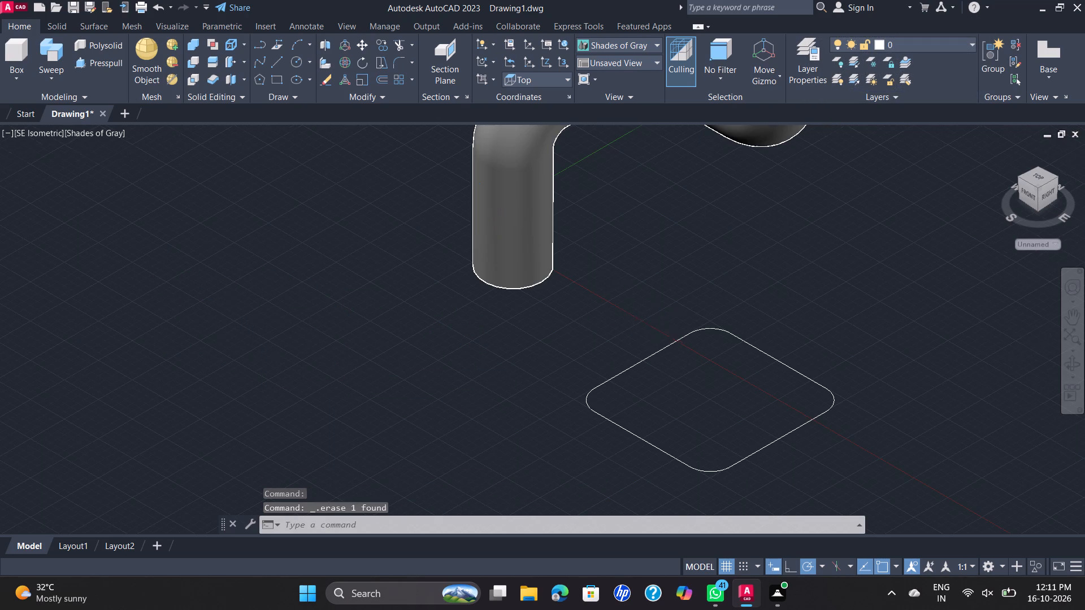
pyautogui.scroll(-1, 654, 333)
pyautogui.scroll(2, 662, 357)
pyautogui.scroll(-1, 662, 359)
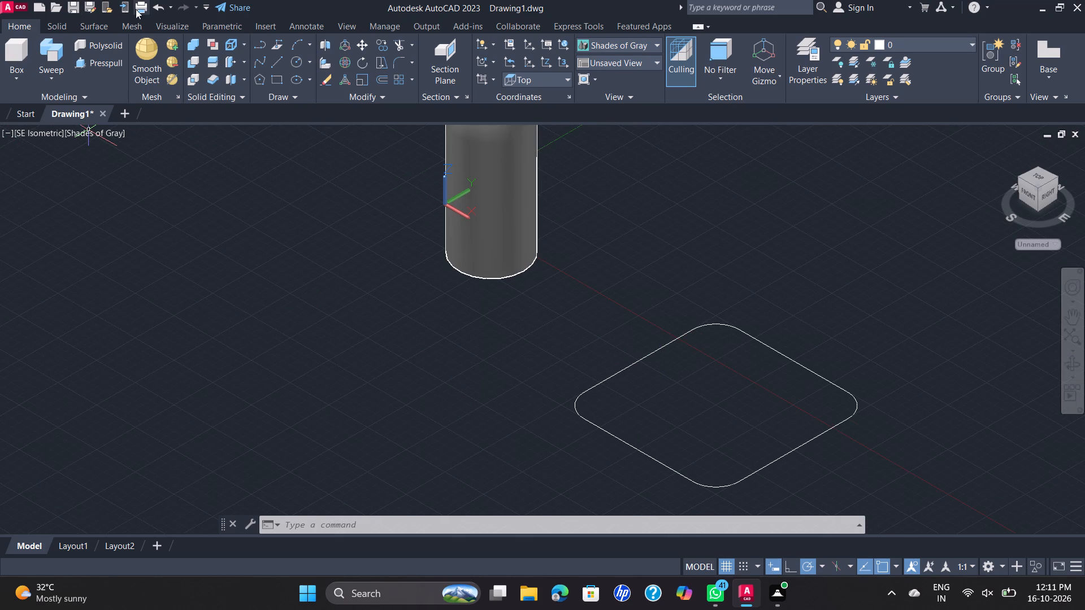
pyautogui.click(94, 66)
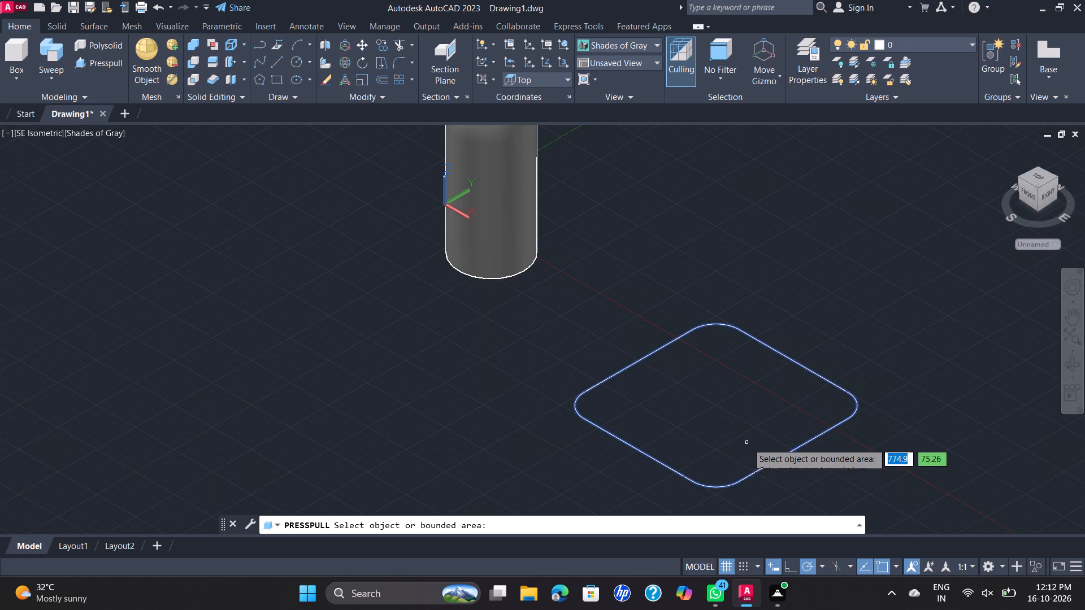
pyautogui.click(747, 443)
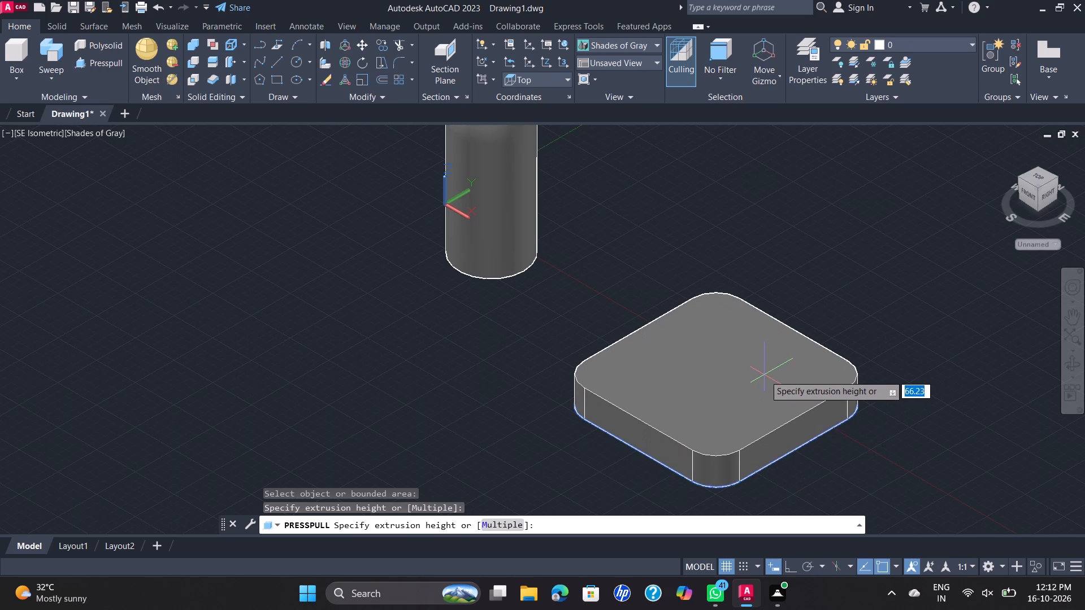
pyautogui.write('22')
pyautogui.press('Return')
pyautogui.press('Escape')
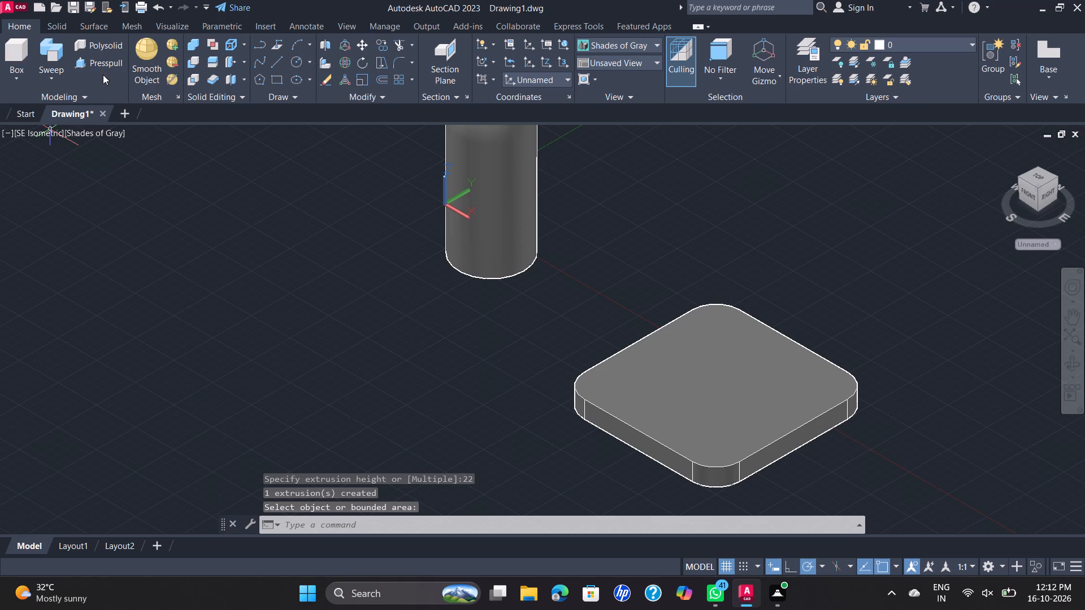
# Draw a 42 mm diameter circle on the new plate's top face, centred on the nearest corner's fillet arc.
pyautogui.click(292, 65)
pyautogui.scroll(-2, 461, 268)
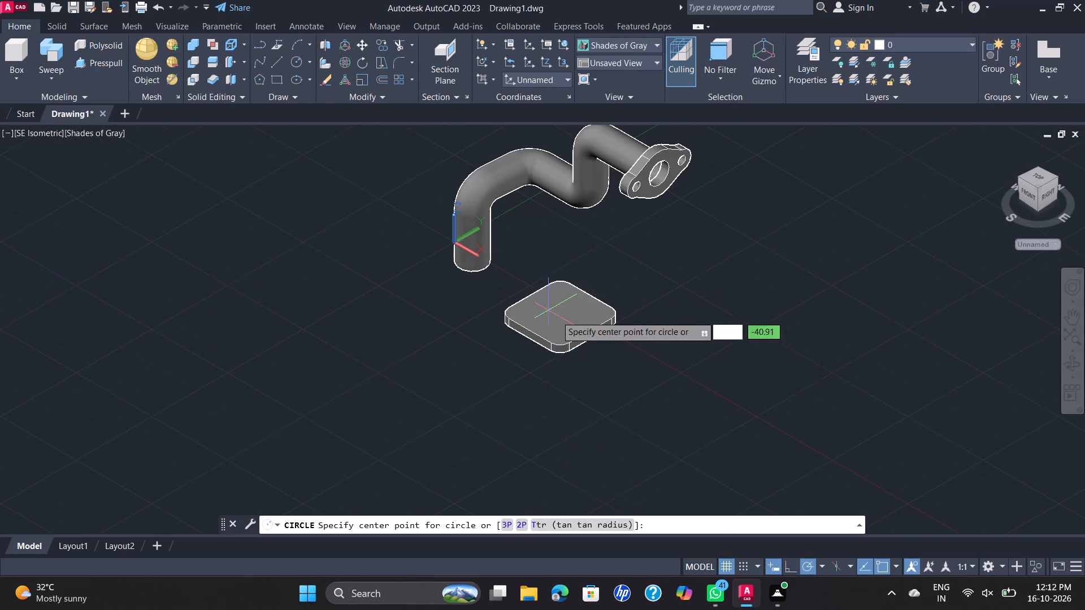
pyautogui.scroll(3, 560, 315)
pyautogui.scroll(1, 572, 407)
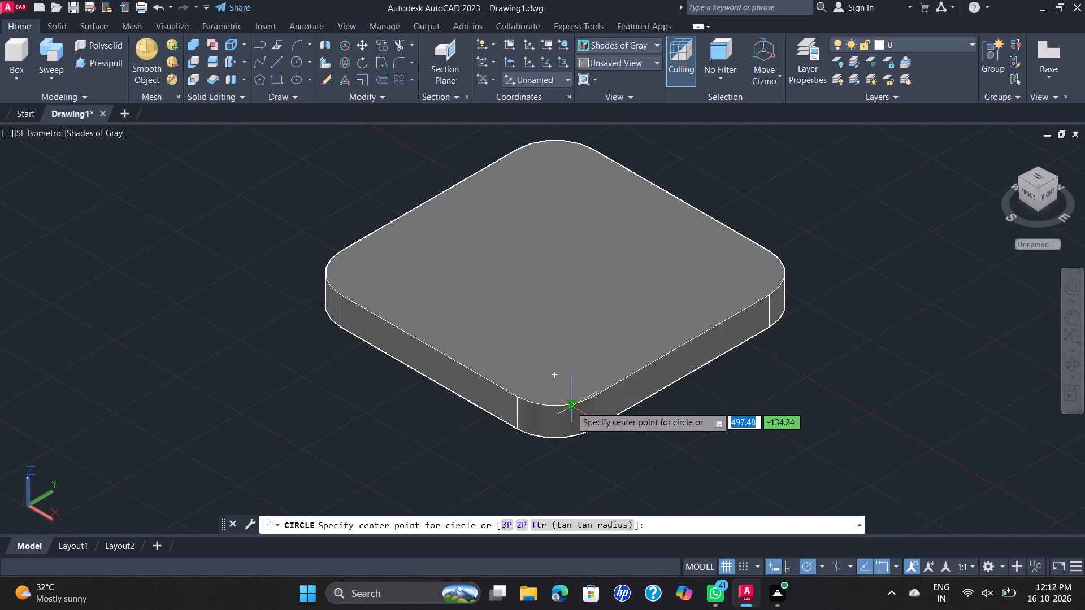
pyautogui.scroll(2, 562, 378)
pyautogui.scroll(-2, 562, 378)
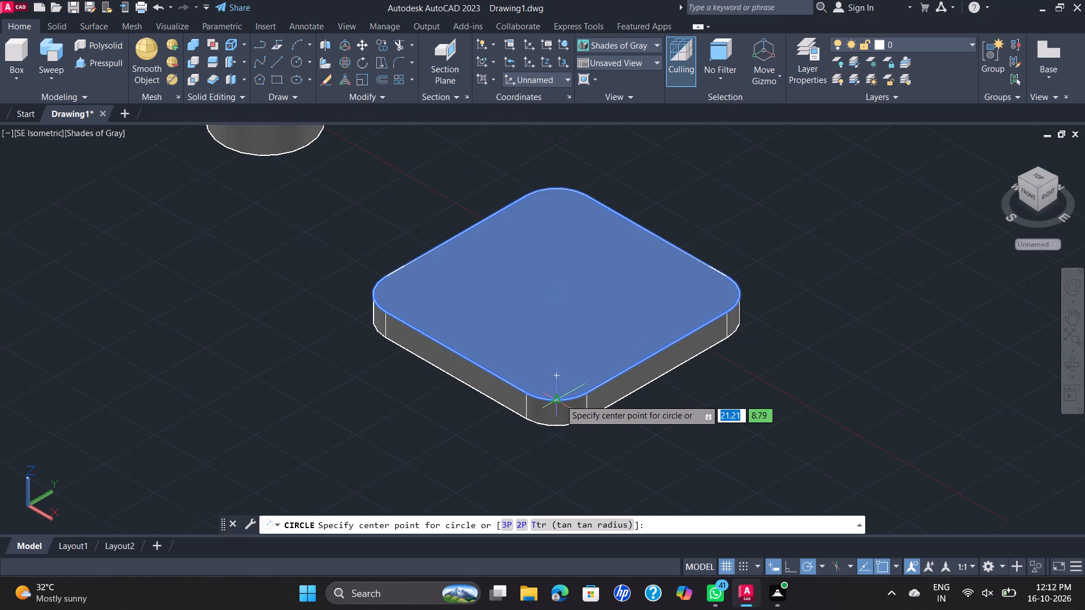
pyautogui.click(559, 380)
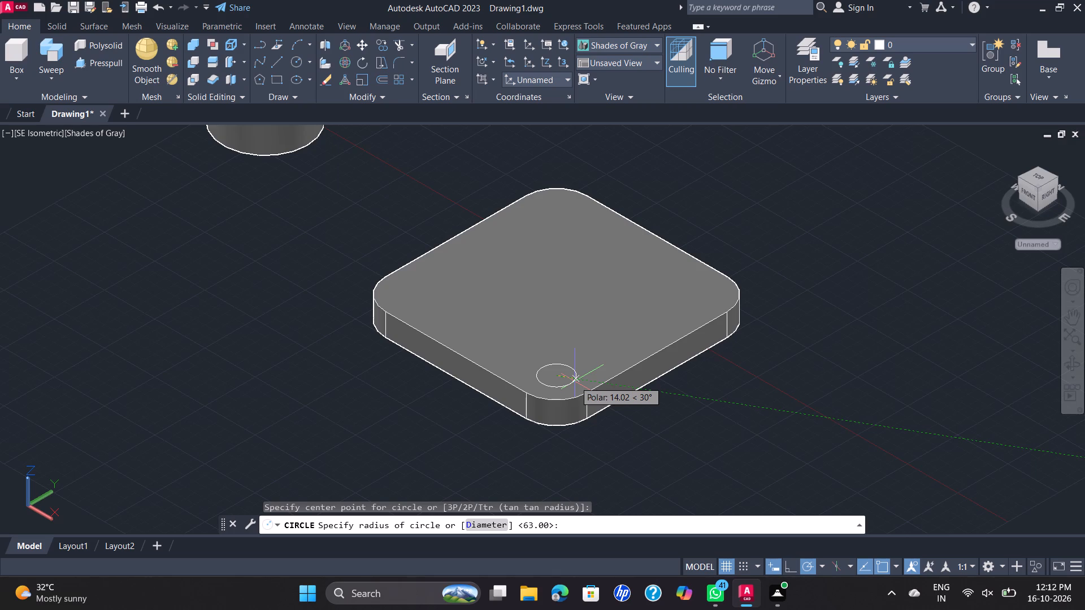
pyautogui.press('d')
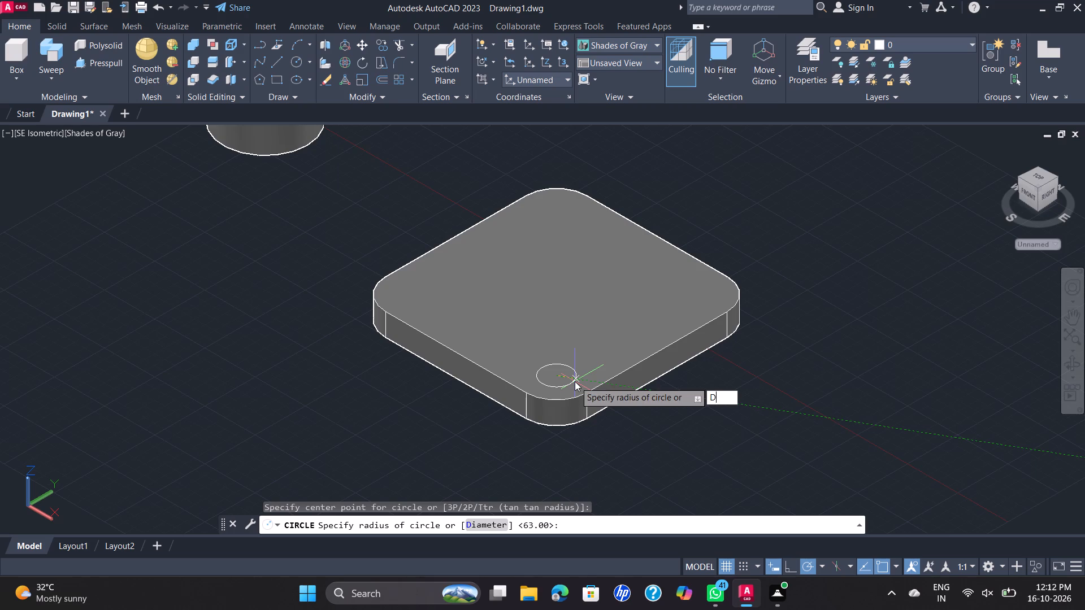
pyautogui.press('Return')
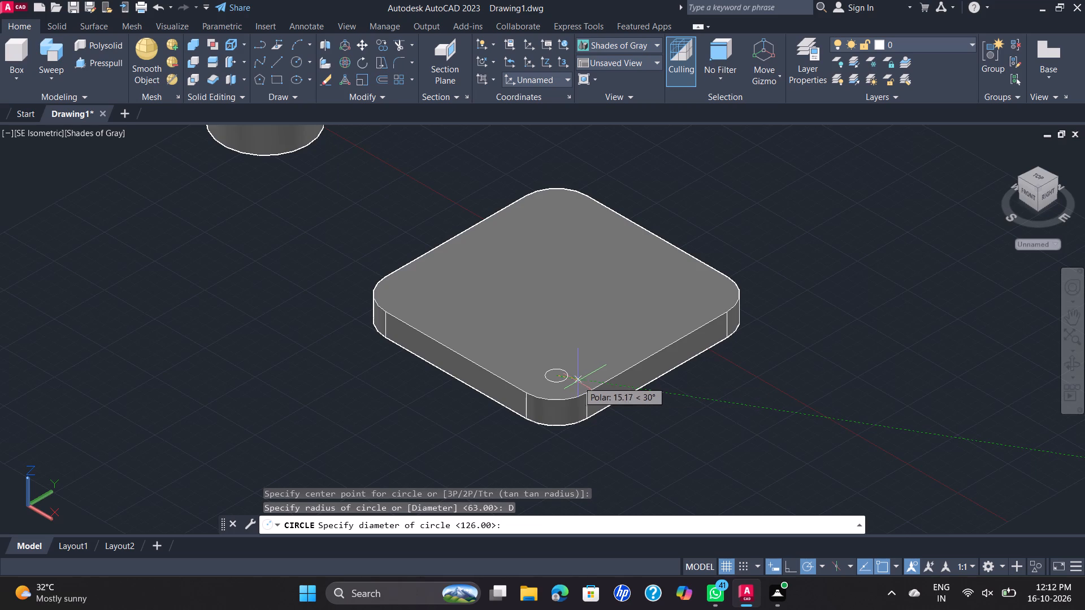
pyautogui.write('42')
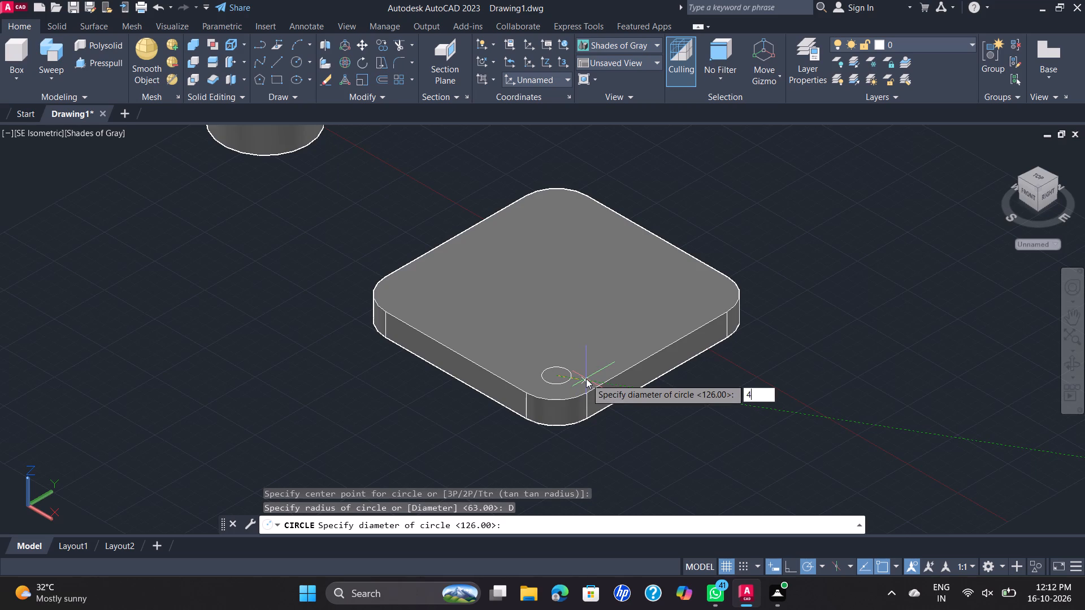
pyautogui.press('Return')
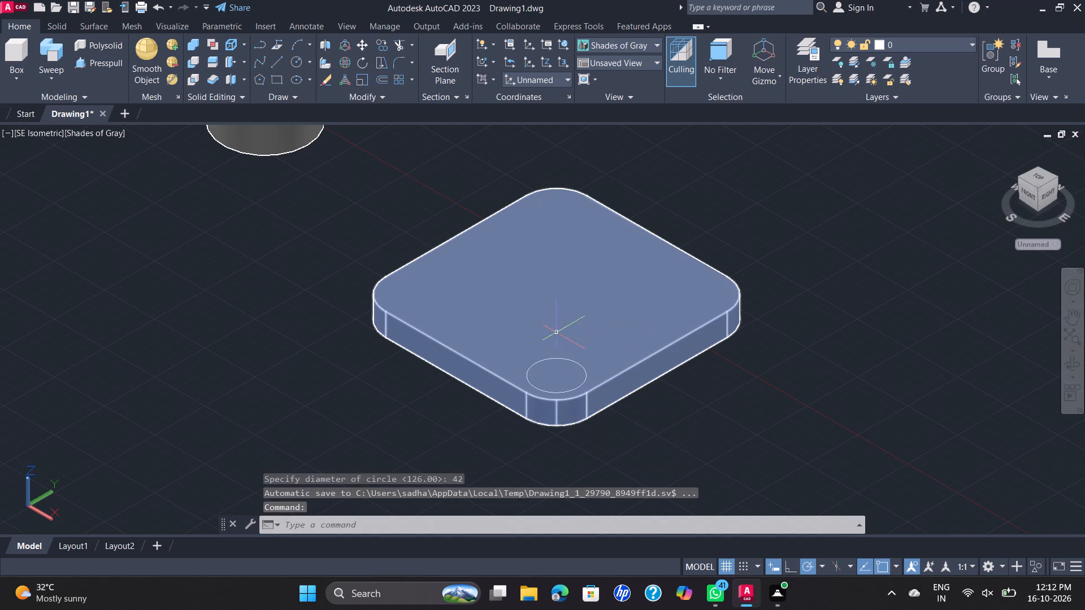
# Draw a concentric 25 mm diameter circle inside the 42 mm circle.
pyautogui.press('space')
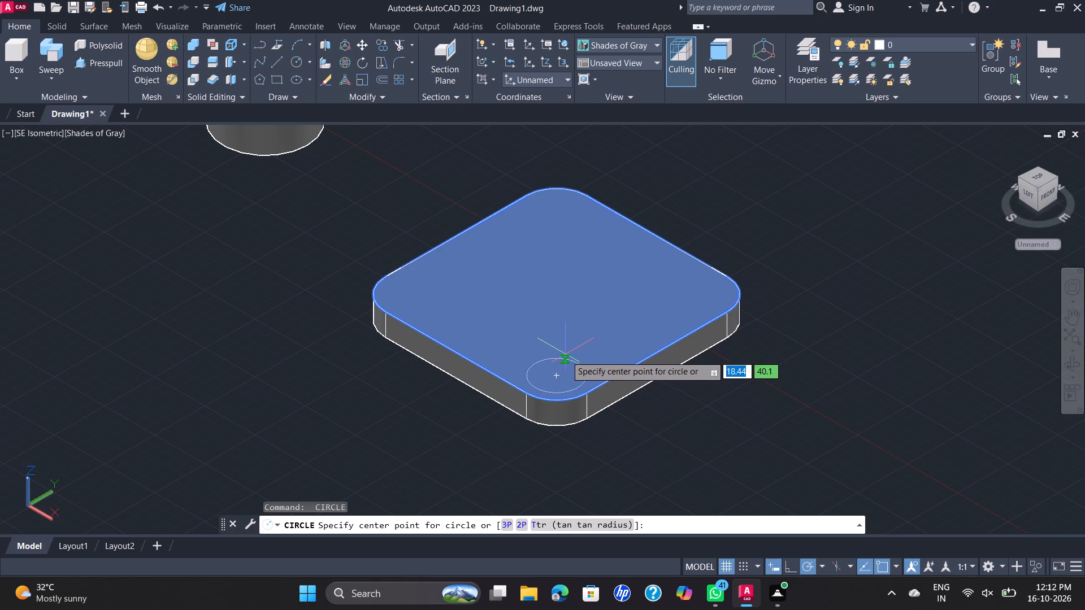
pyautogui.click(557, 375)
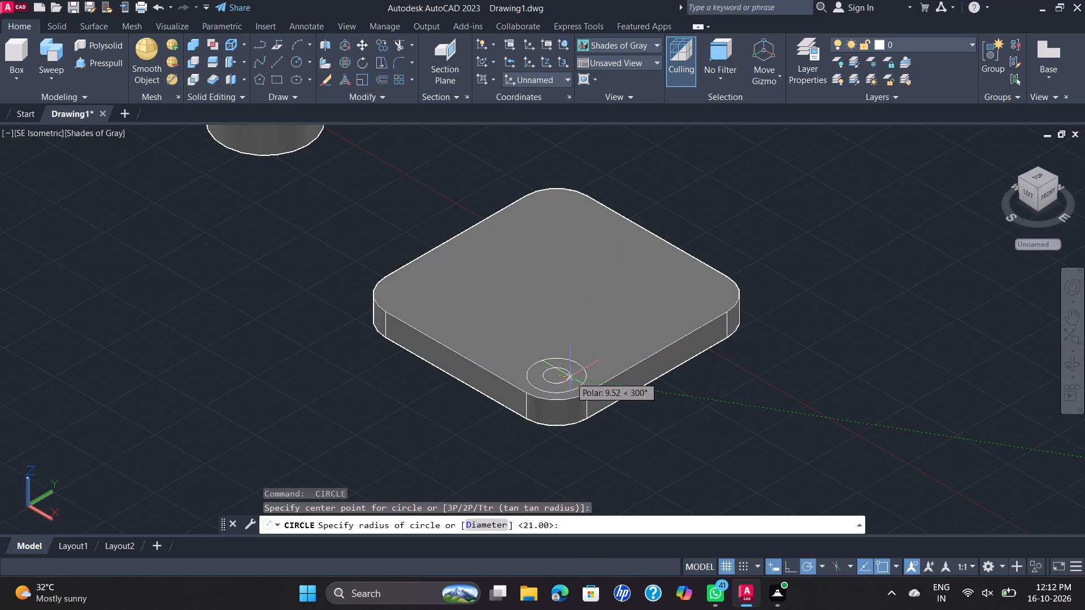
pyautogui.press('d')
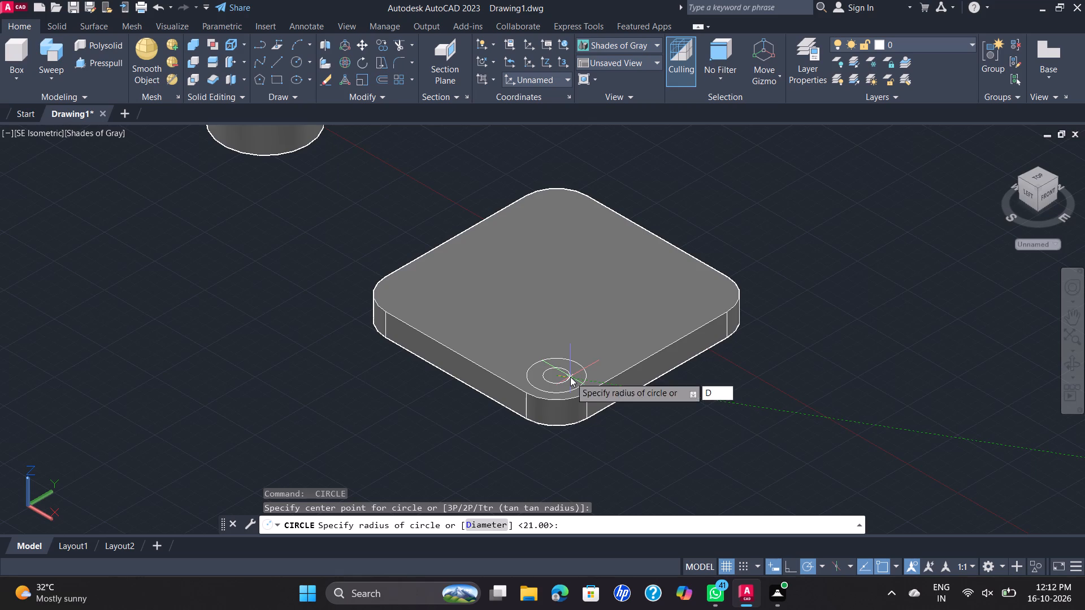
pyautogui.press('Return')
pyautogui.write('25')
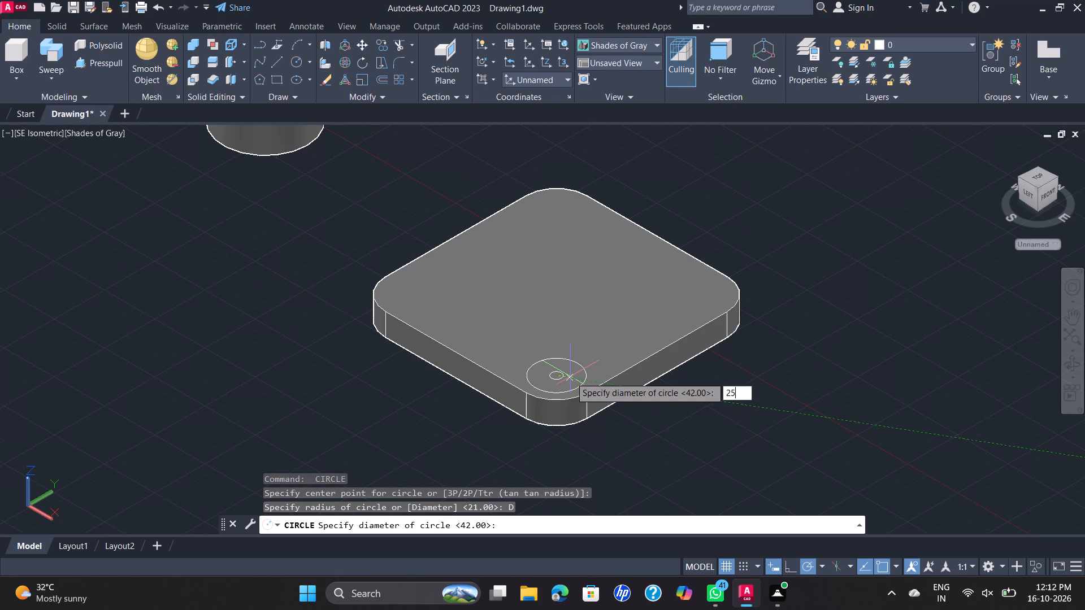
pyautogui.press('Return')
# Change the viewport's visual style from Shades of Gray to 2D Wireframe.
pyautogui.scroll(1, 656, 313)
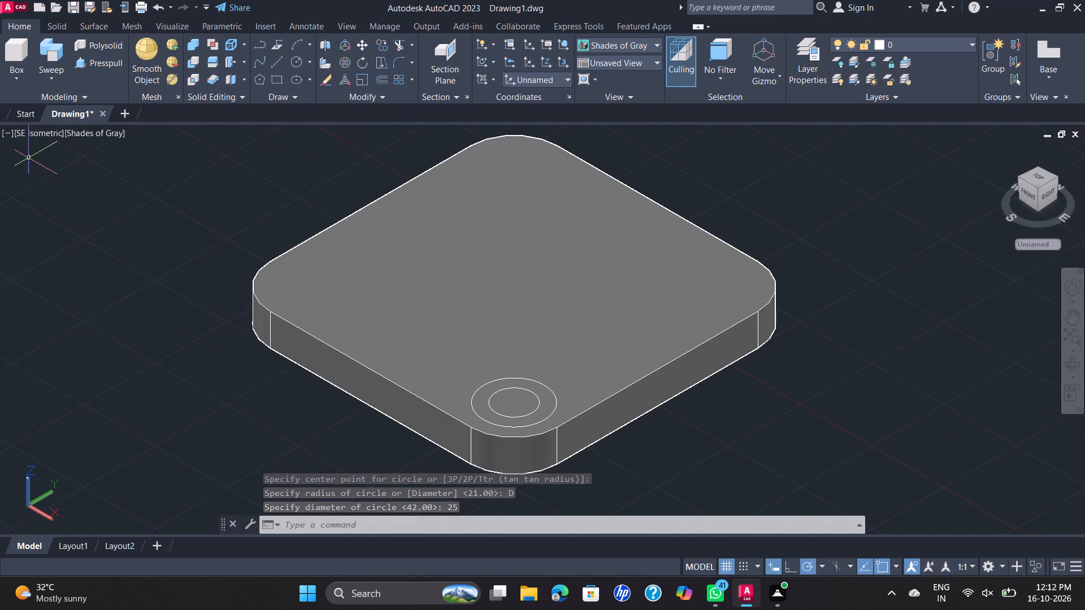
pyautogui.click(37, 136)
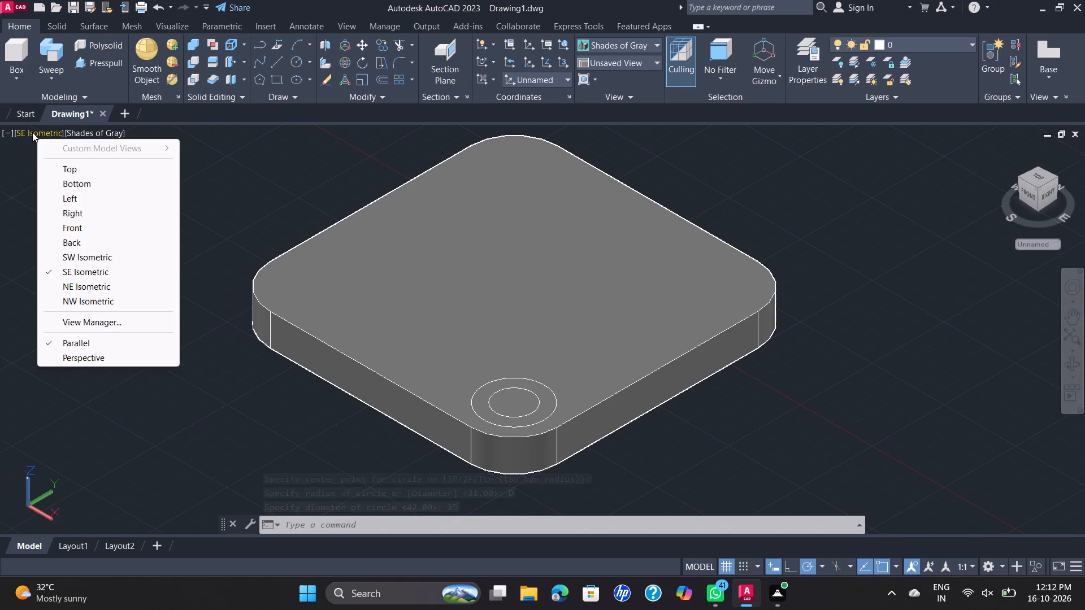
pyautogui.click(32, 132)
pyautogui.click(93, 133)
pyautogui.click(92, 133)
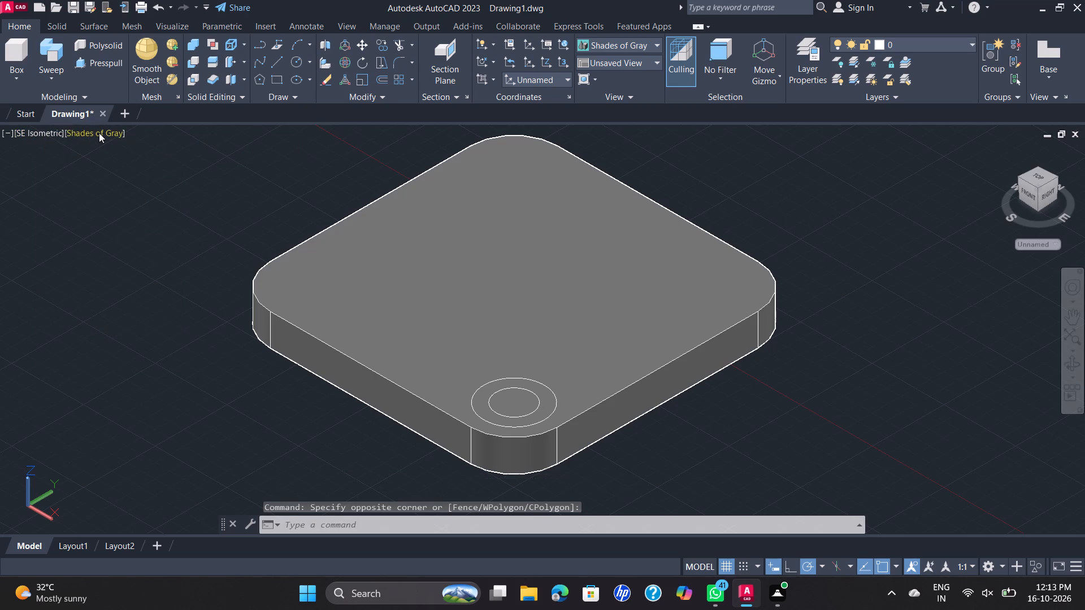
pyautogui.click(99, 133)
pyautogui.click(134, 172)
# Copy the concentric 42 mm and 25 mm circles from their centre to the fillet-arc centres of the plate's other three corners.
pyautogui.scroll(-4, 146, 173)
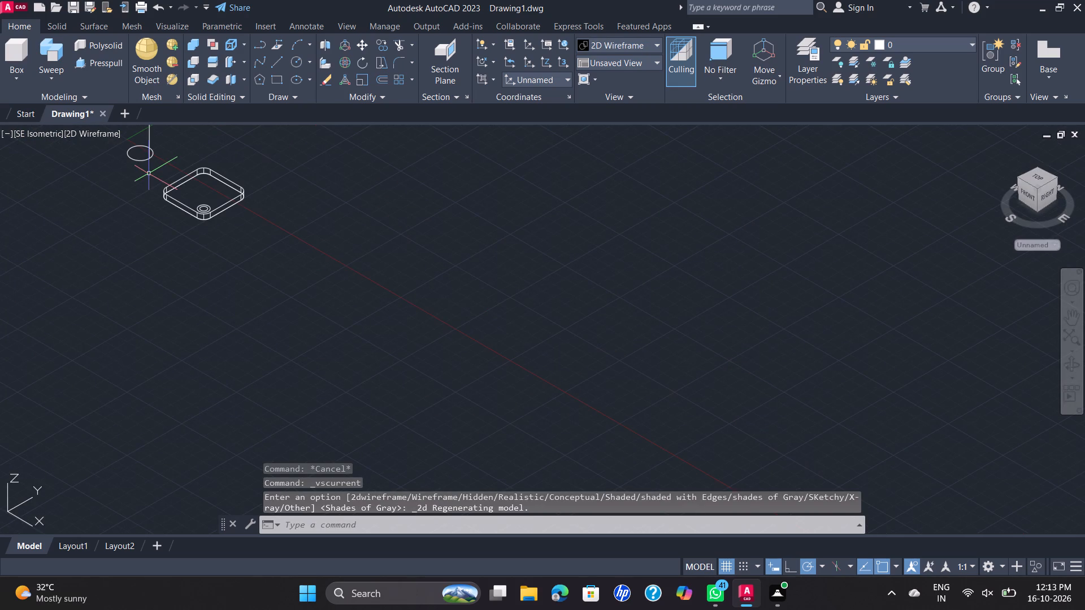
pyautogui.moveTo(153, 173); pyautogui.dragTo(257, 321, button='middle')
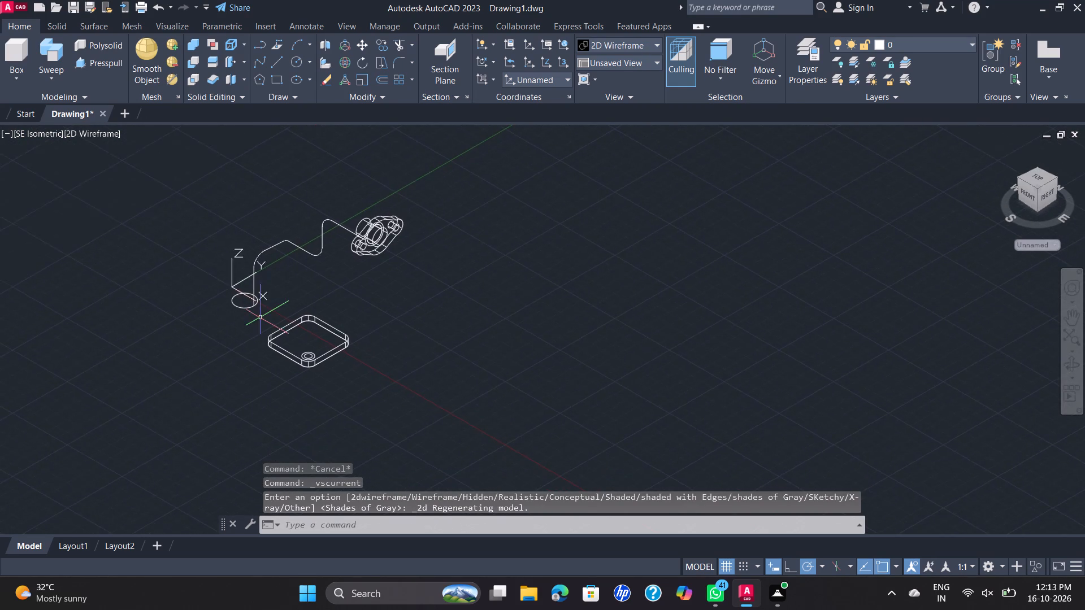
pyautogui.scroll(2, 260, 317)
pyautogui.scroll(1, 320, 324)
pyautogui.scroll(-1, 349, 344)
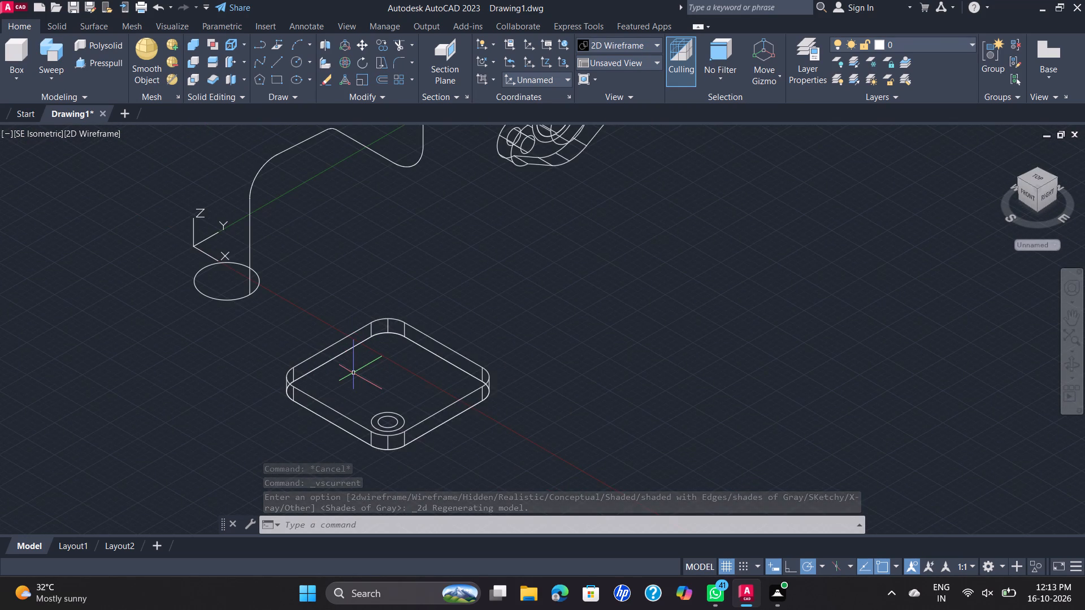
pyautogui.scroll(1, 353, 373)
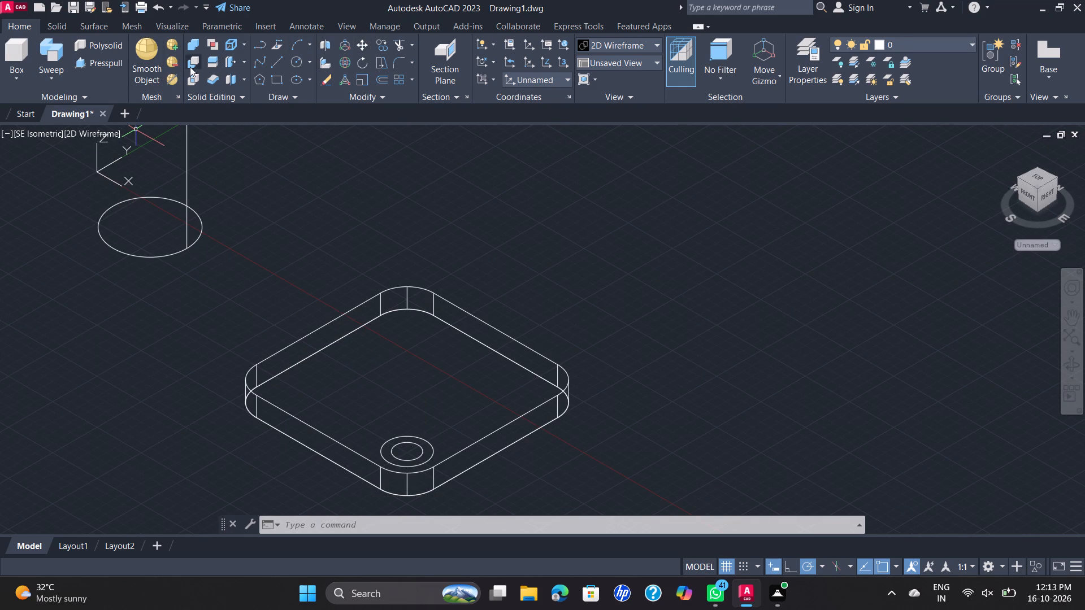
pyautogui.click(384, 42)
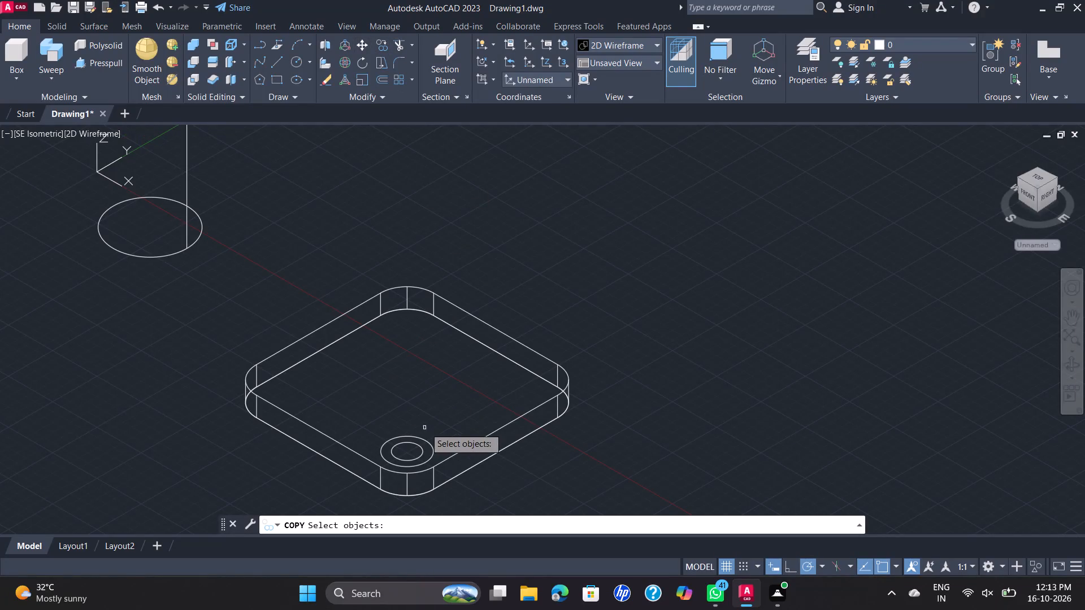
pyautogui.click(429, 458)
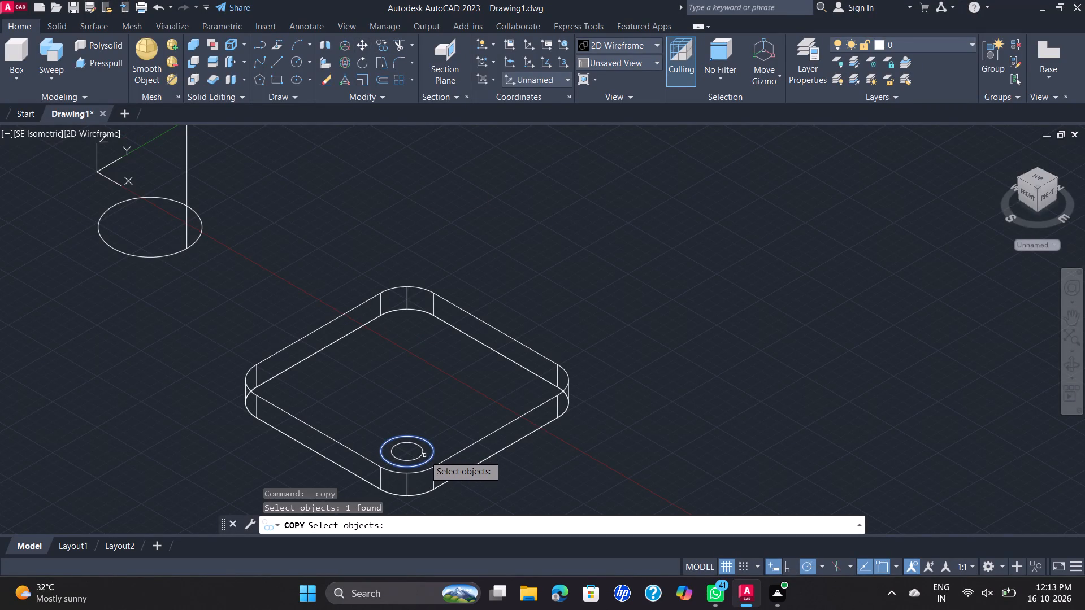
pyautogui.click(420, 452)
pyautogui.rightClick(454, 365)
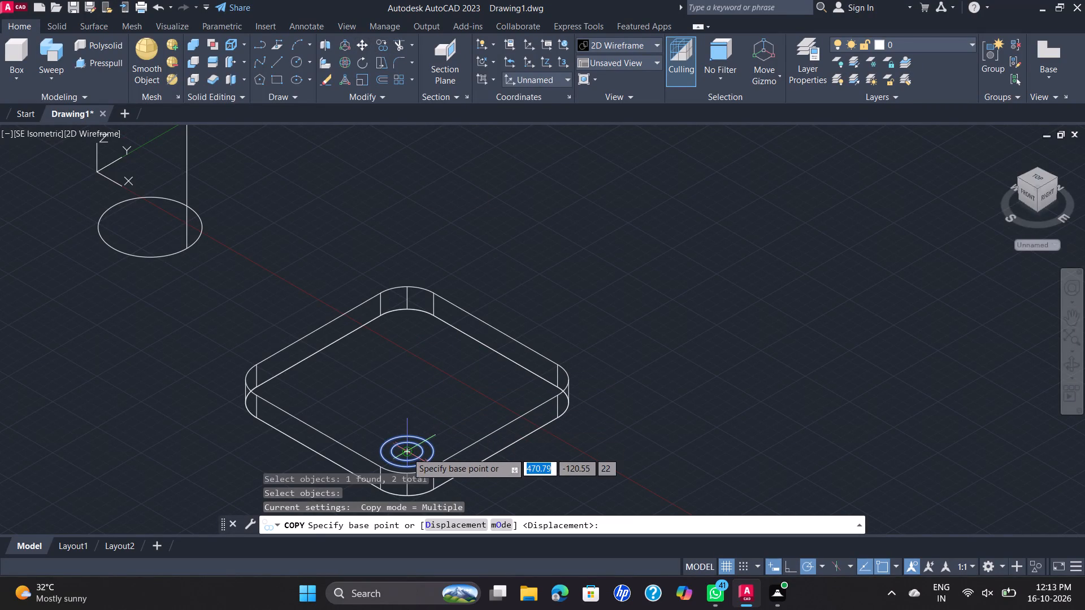
pyautogui.click(407, 452)
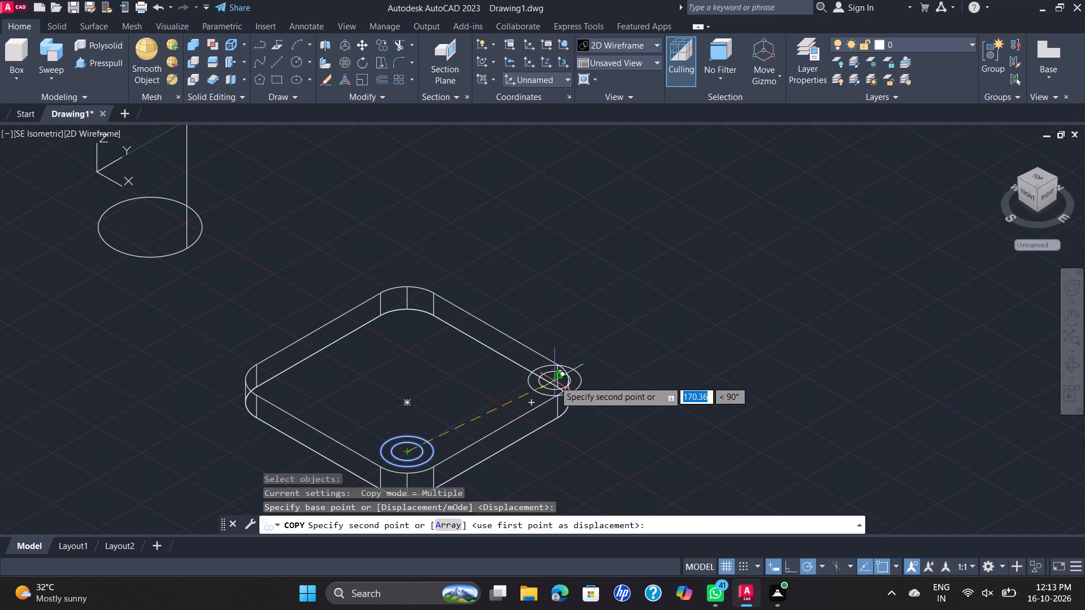
pyautogui.click(529, 377)
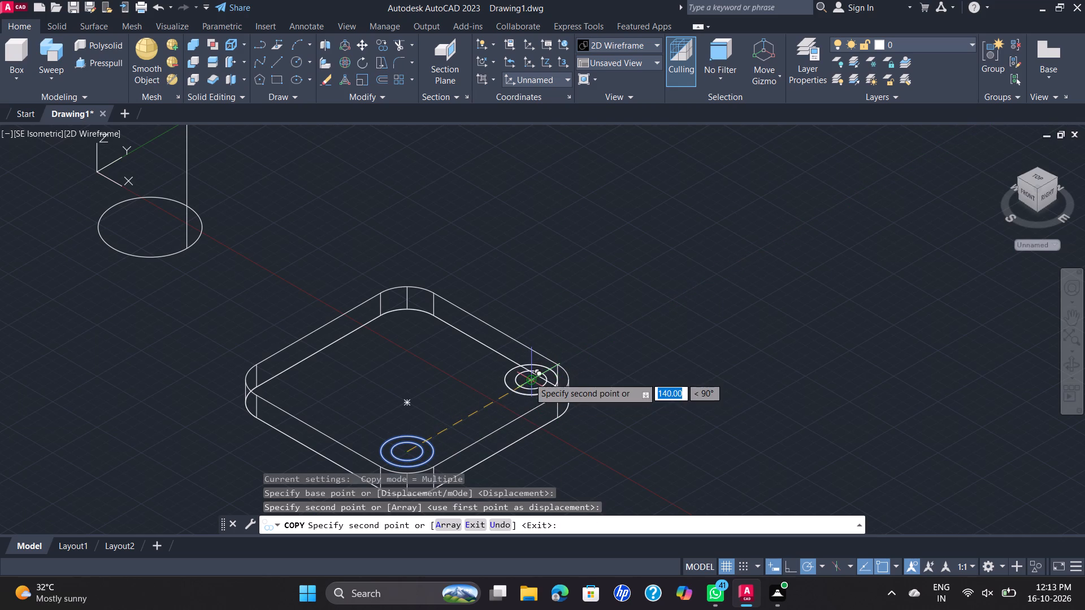
pyautogui.click(409, 308)
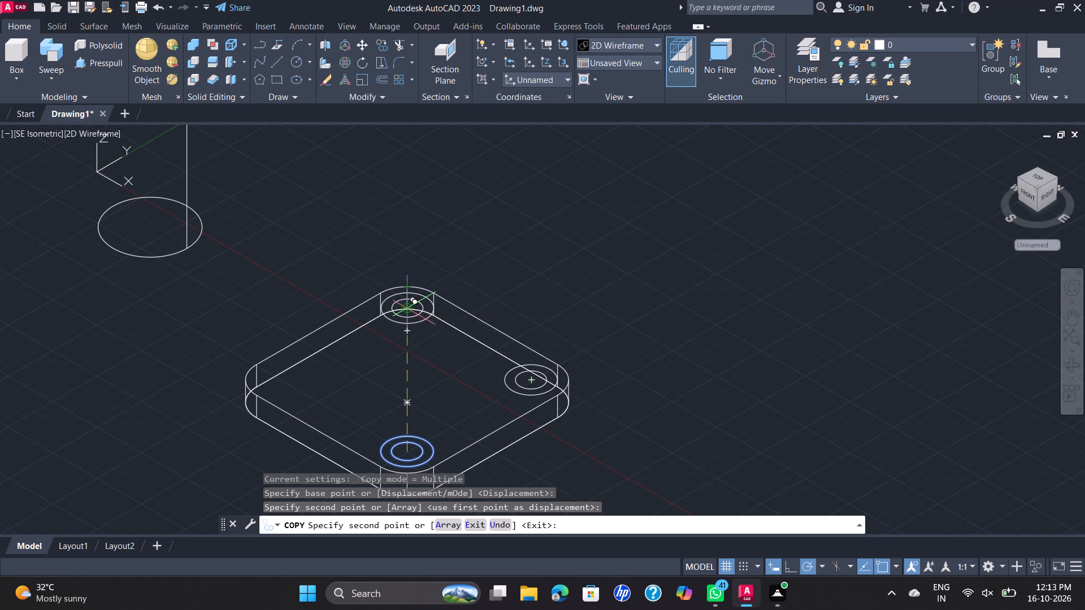
pyautogui.click(286, 379)
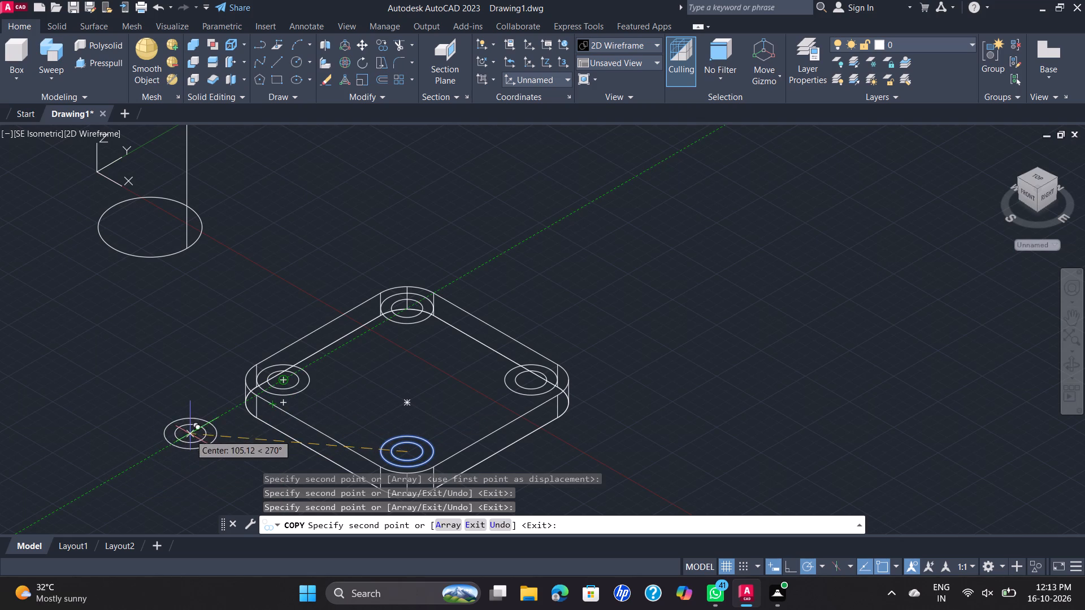
pyautogui.press('Escape')
# Presspull the ring areas between the concentric circles upward by 1 mm at the plate's left-hand and nearest corners.
pyautogui.scroll(1, 233, 408)
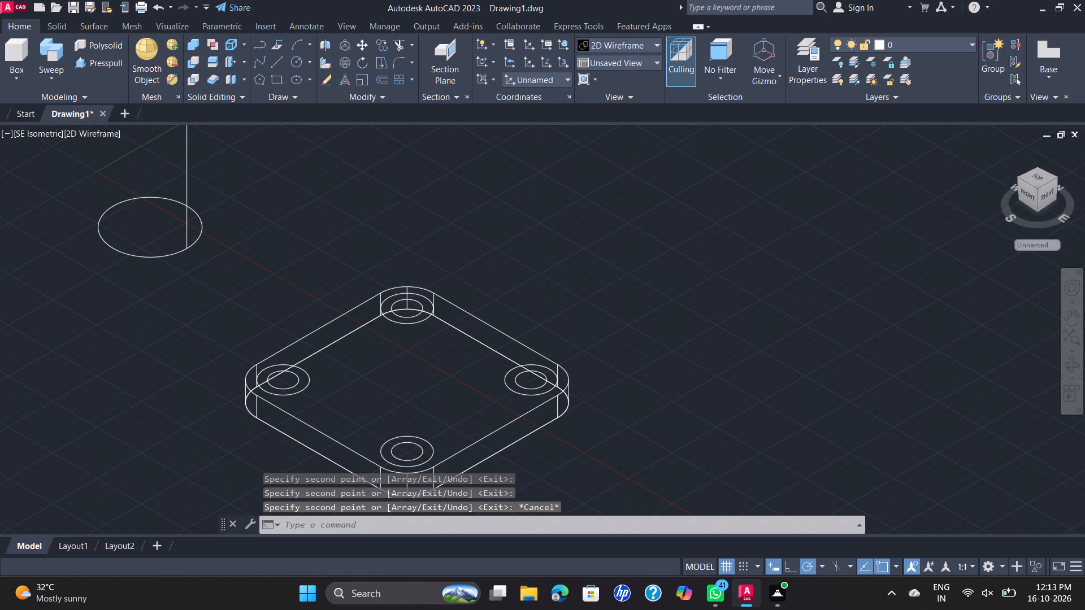
pyautogui.click(111, 59)
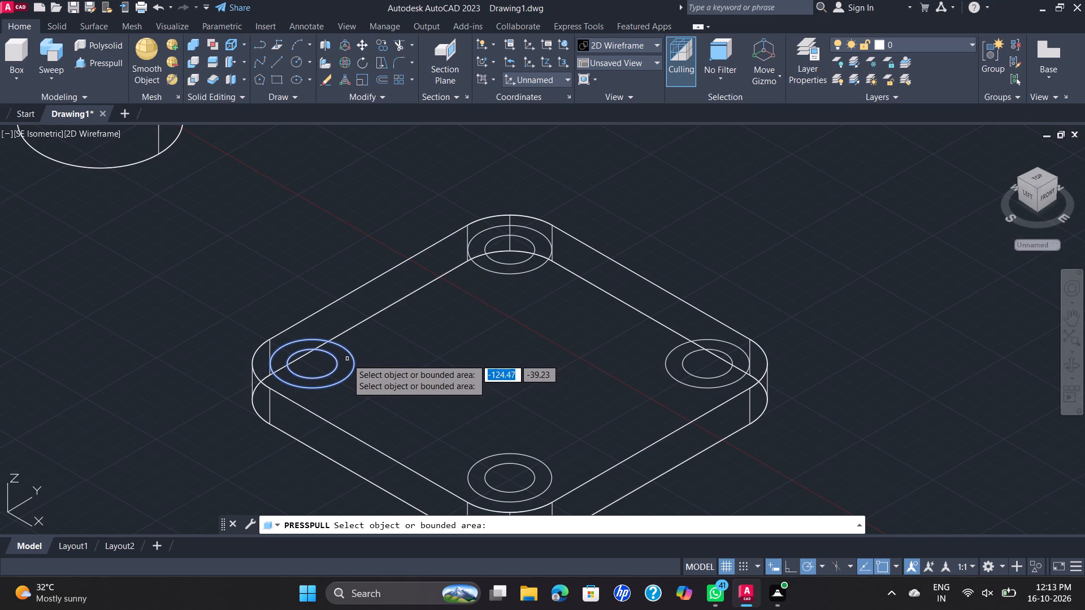
pyautogui.click(344, 359)
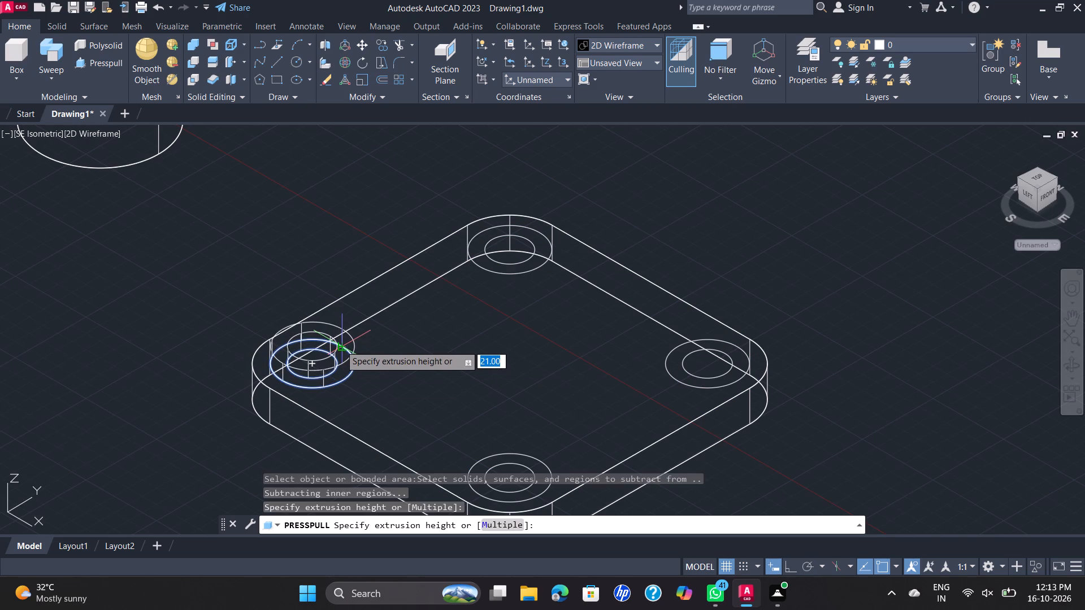
pyautogui.press('1')
pyautogui.press('Return')
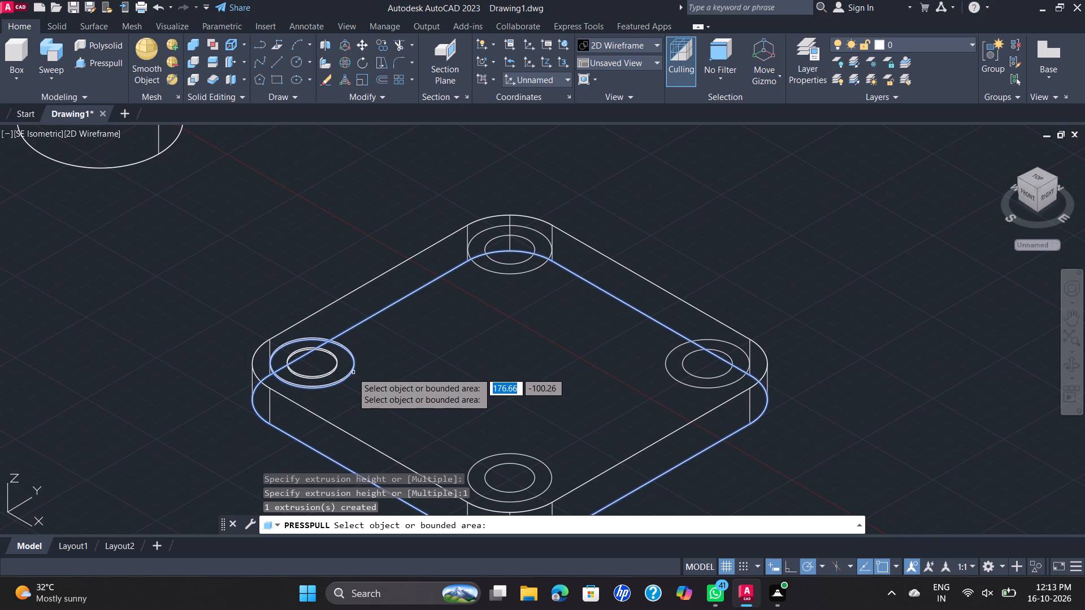
pyautogui.scroll(2, 328, 352)
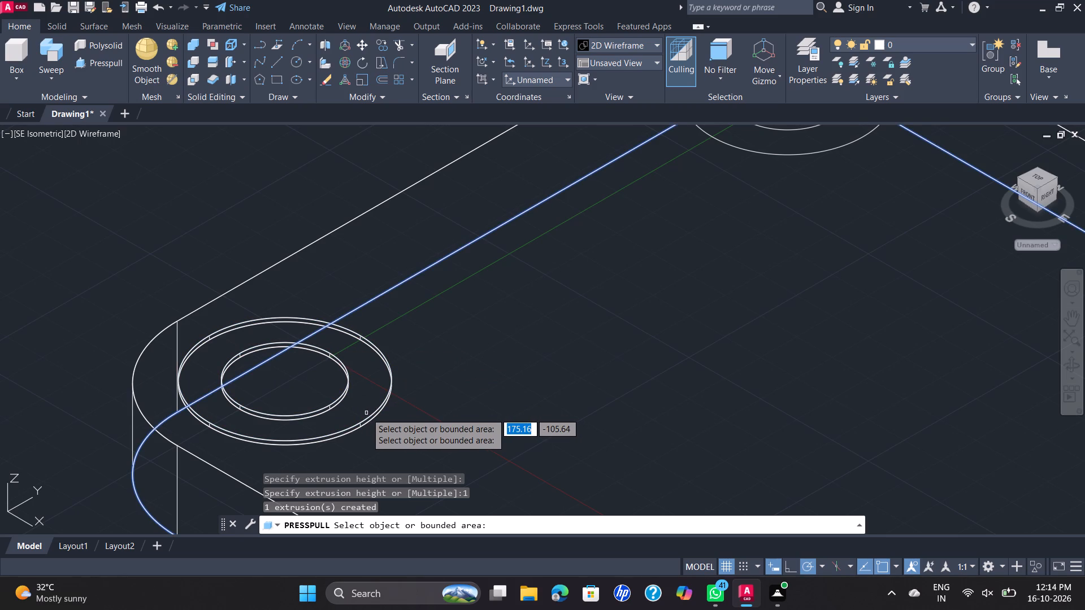
pyautogui.scroll(-3, 424, 404)
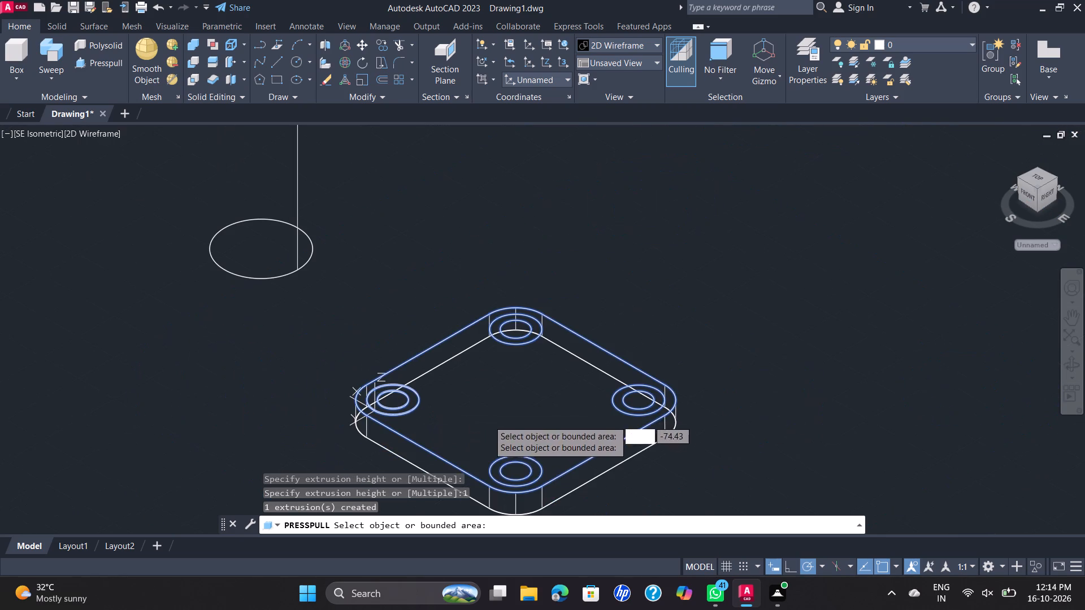
pyautogui.moveTo(491, 422); pyautogui.dragTo(450, 356, button='middle')
pyautogui.scroll(1, 457, 367)
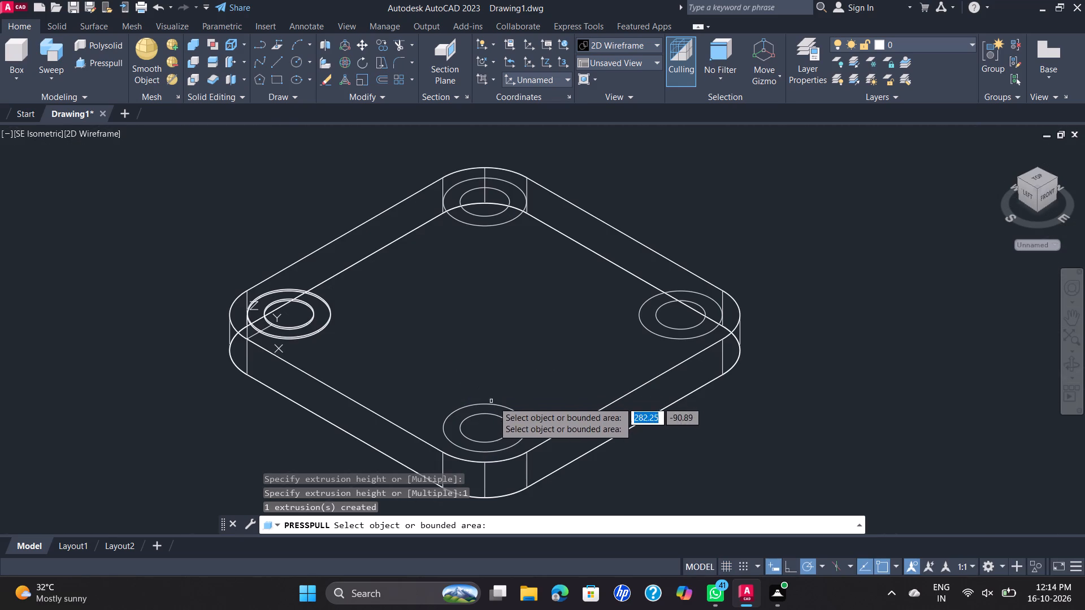
pyautogui.click(502, 413)
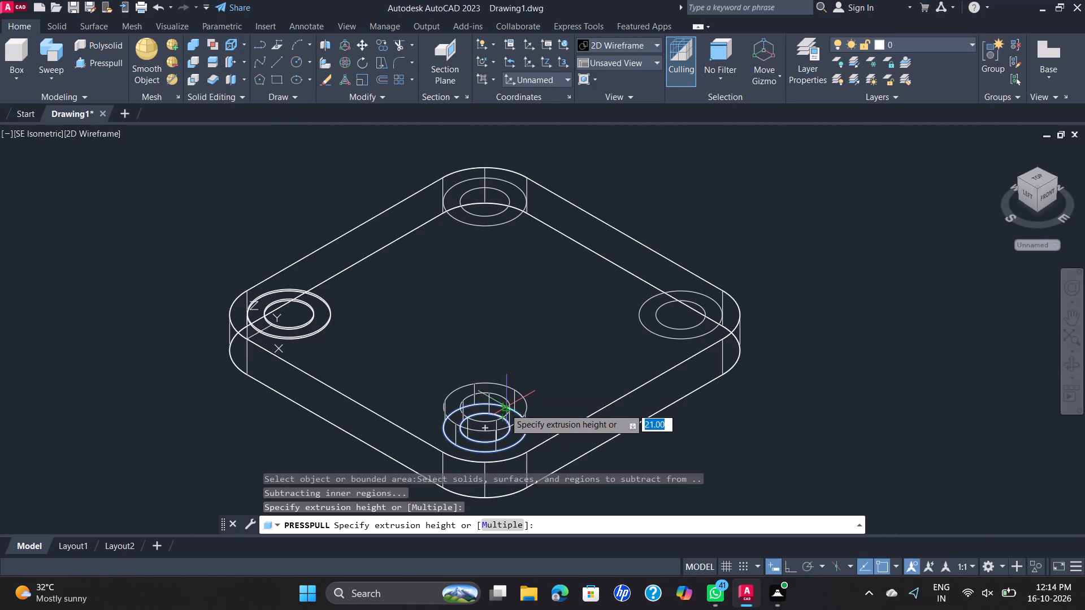
pyautogui.press('1')
pyautogui.press('Return')
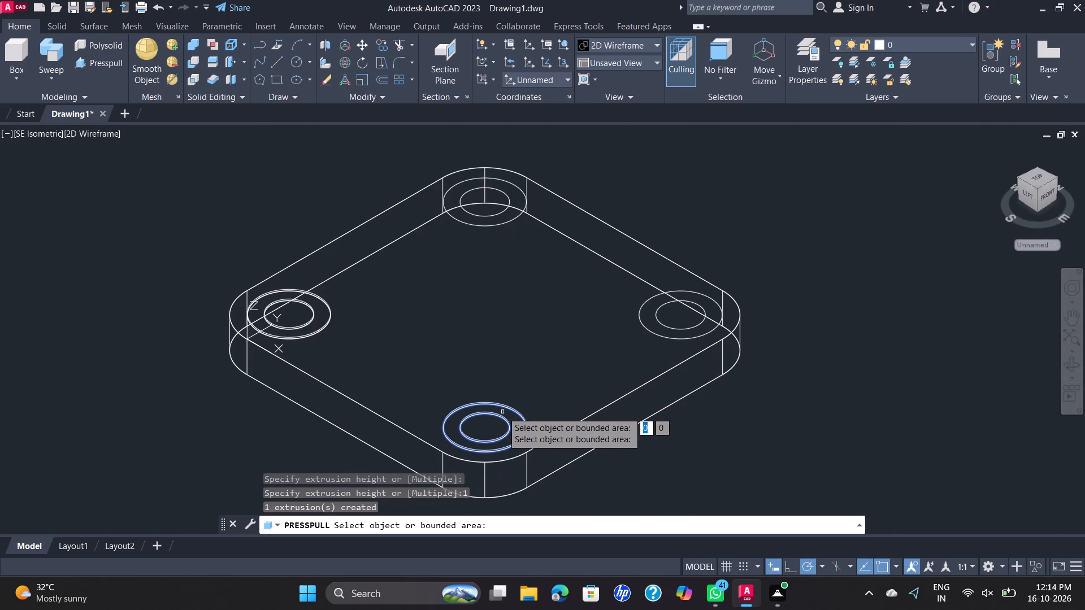
# Presspull the ring areas at the plate's right-hand and farthest corners upward by 1 mm.
pyautogui.click(680, 332)
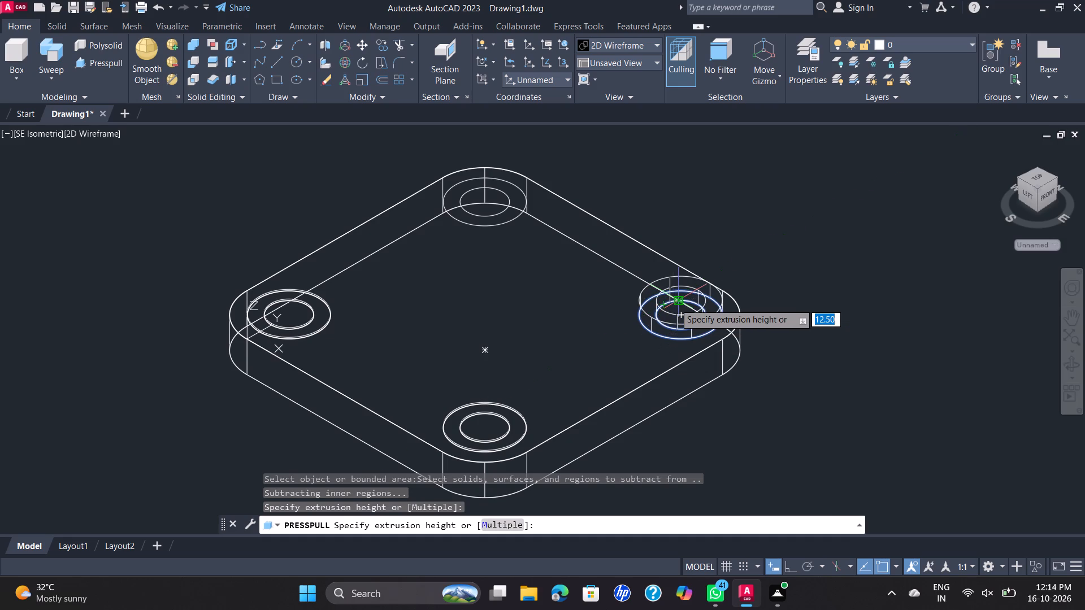
pyautogui.press('1')
pyautogui.press('Return')
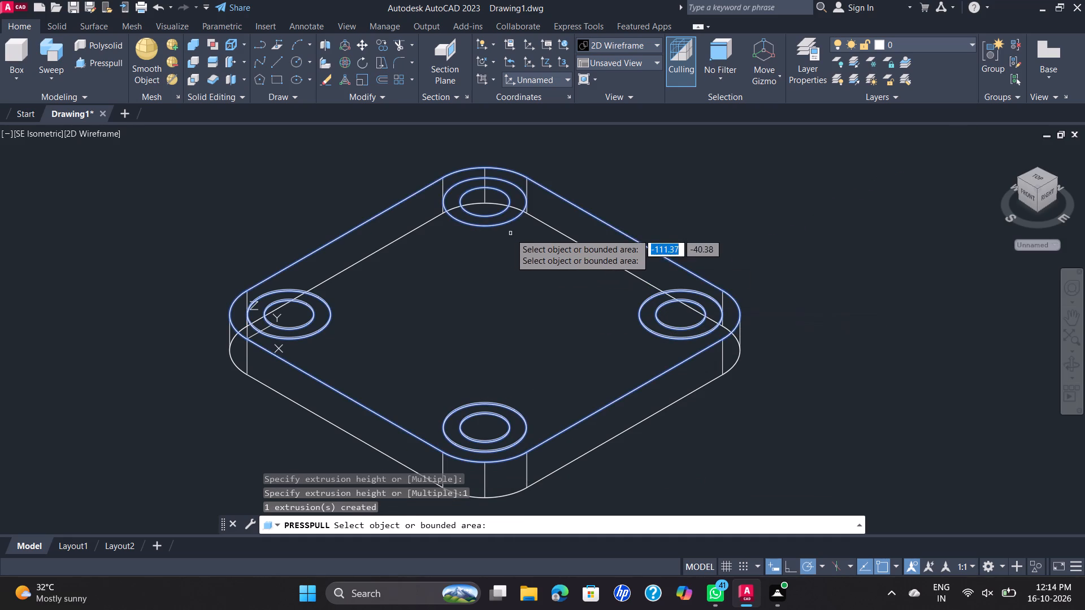
pyautogui.click(506, 215)
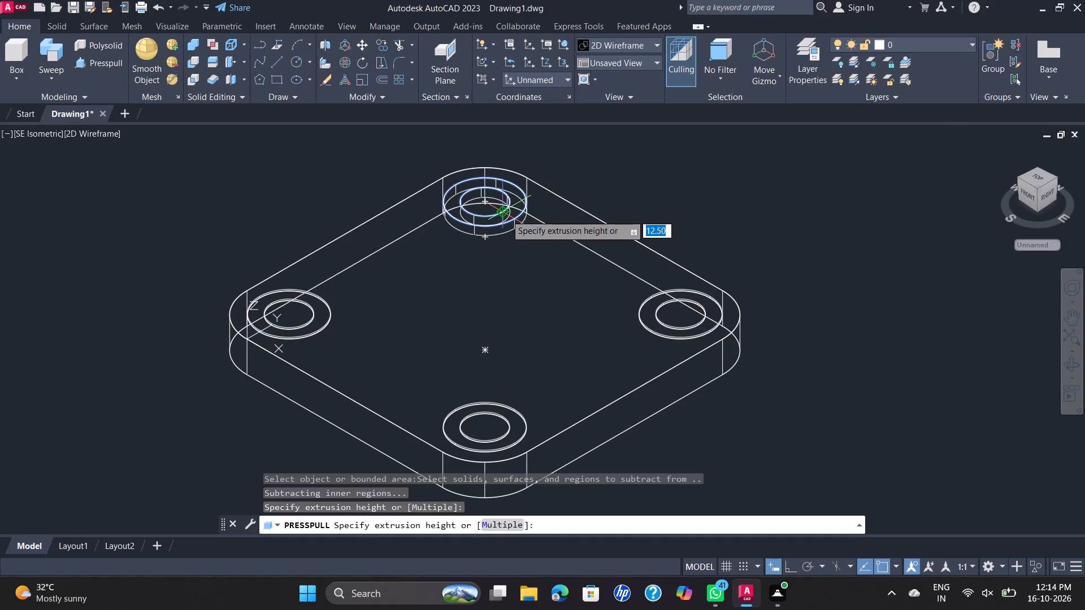
pyautogui.press('1')
pyautogui.press('Return')
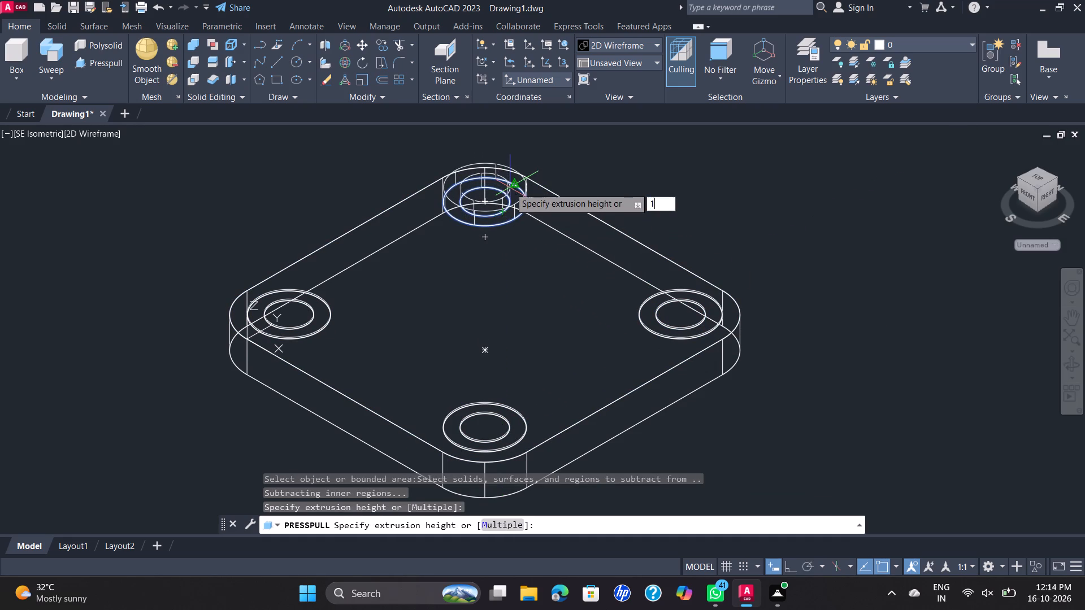
# Presspull the inner 25 mm circles at the left-hand and nearest corners down through the plate to cut holes.
pyautogui.scroll(2, 285, 315)
pyautogui.click(285, 315)
pyautogui.scroll(-1, 256, 488)
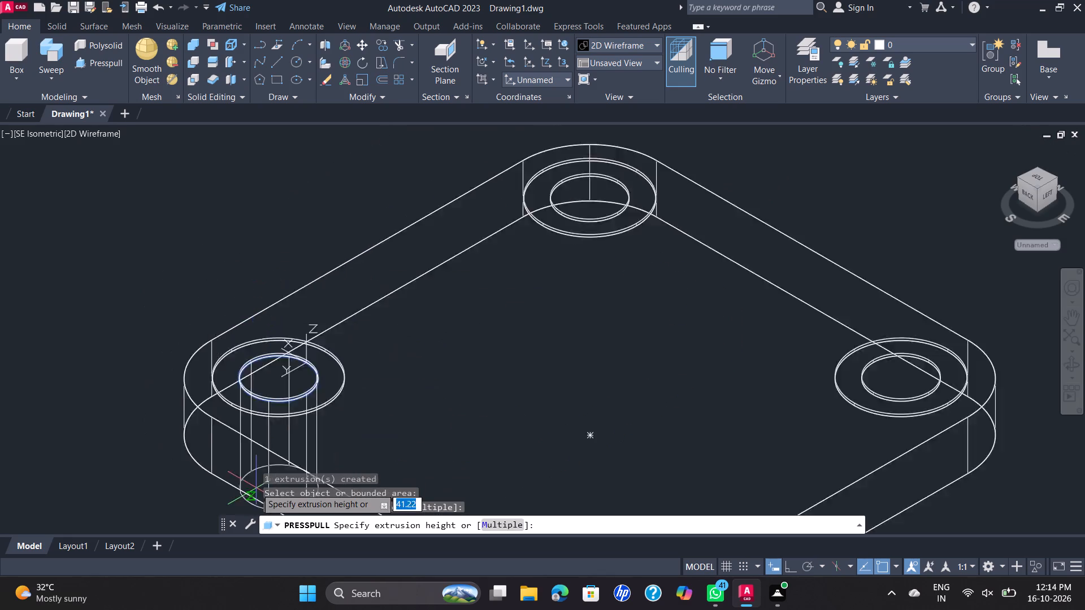
pyautogui.scroll(-2, 256, 488)
pyautogui.click(249, 500)
pyautogui.moveTo(349, 425); pyautogui.dragTo(359, 387, button='middle')
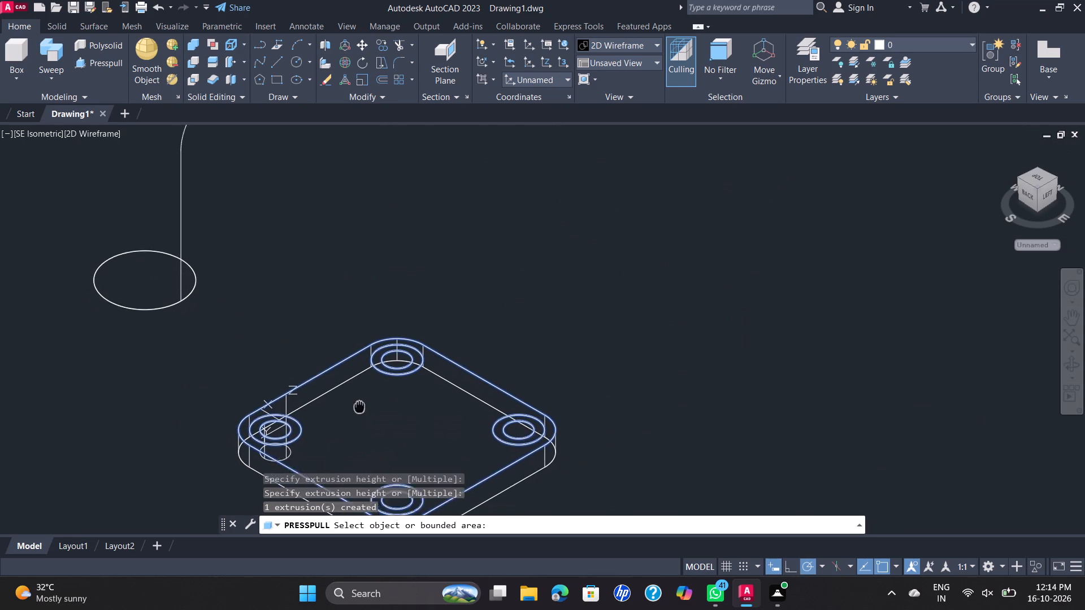
pyautogui.moveTo(359, 387); pyautogui.dragTo(355, 337, button='middle')
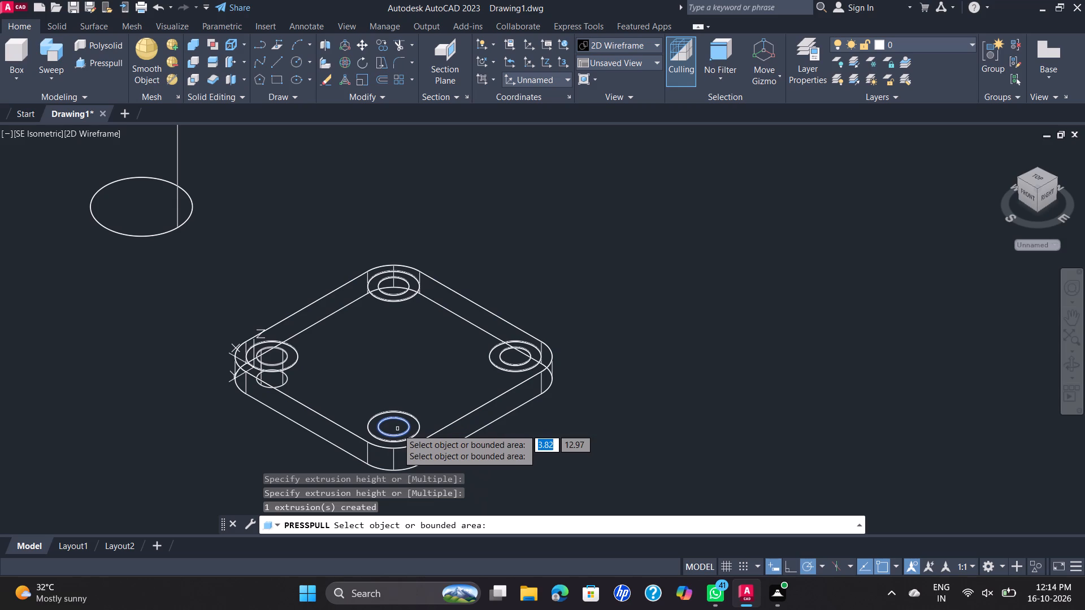
pyautogui.click(397, 429)
pyautogui.click(418, 495)
pyautogui.click(428, 479)
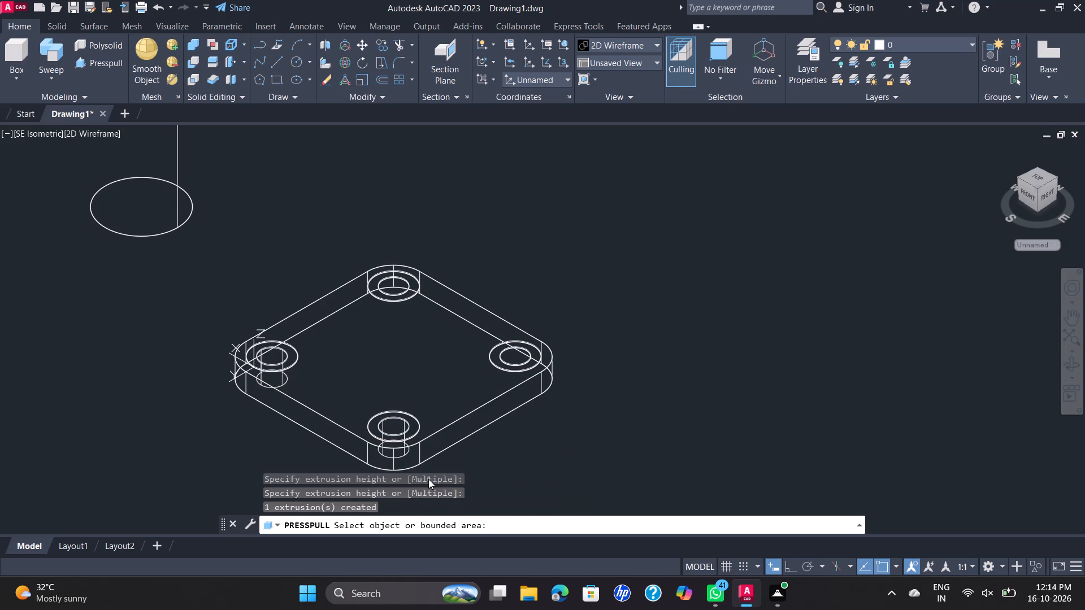
# Presspull the inner 25 mm circles at the right-hand and farthest corners down through the plate to cut holes.
pyautogui.scroll(2, 523, 358)
pyautogui.click(523, 357)
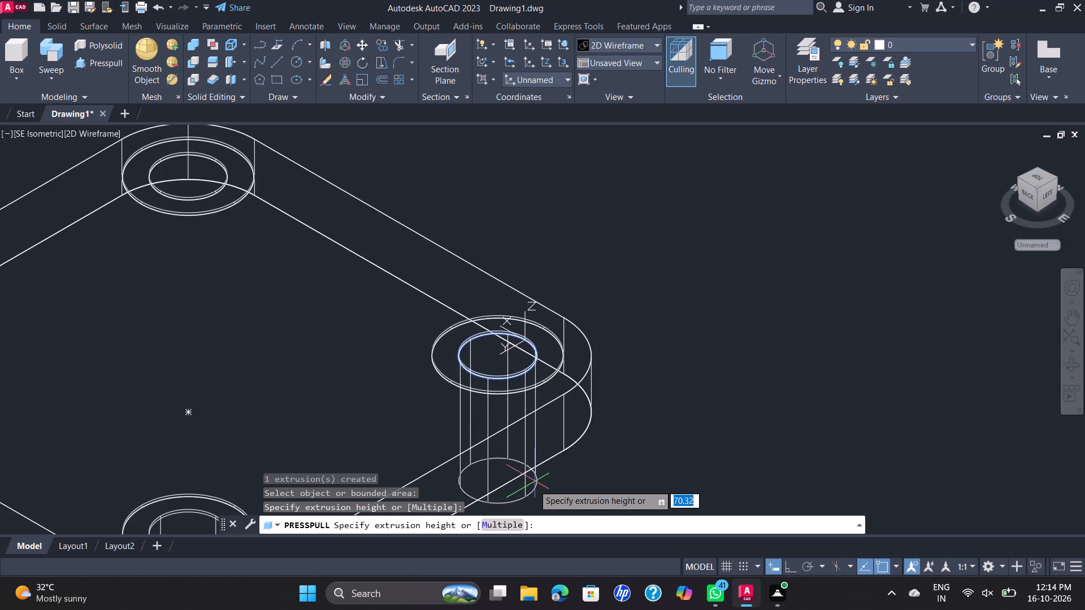
pyautogui.click(533, 486)
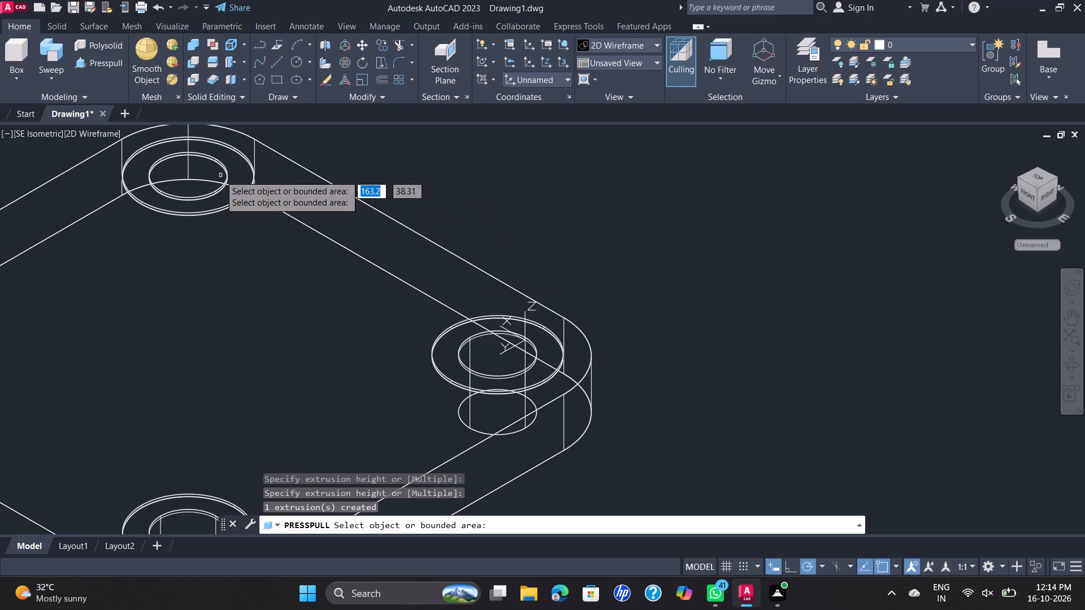
pyautogui.click(216, 176)
pyautogui.click(172, 404)
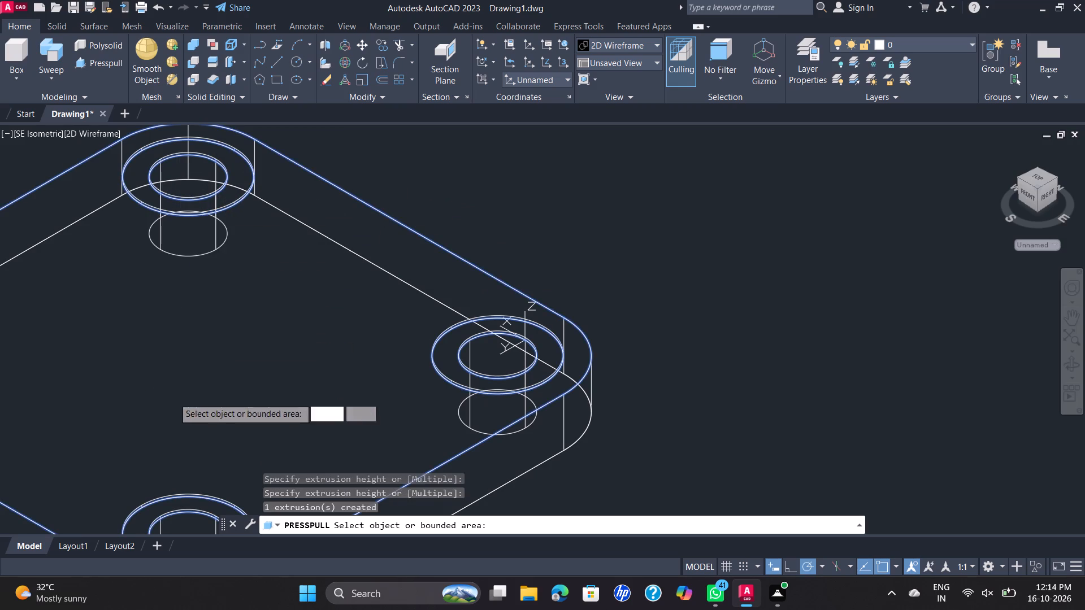
pyautogui.scroll(-1, 206, 300)
pyautogui.press('Escape')
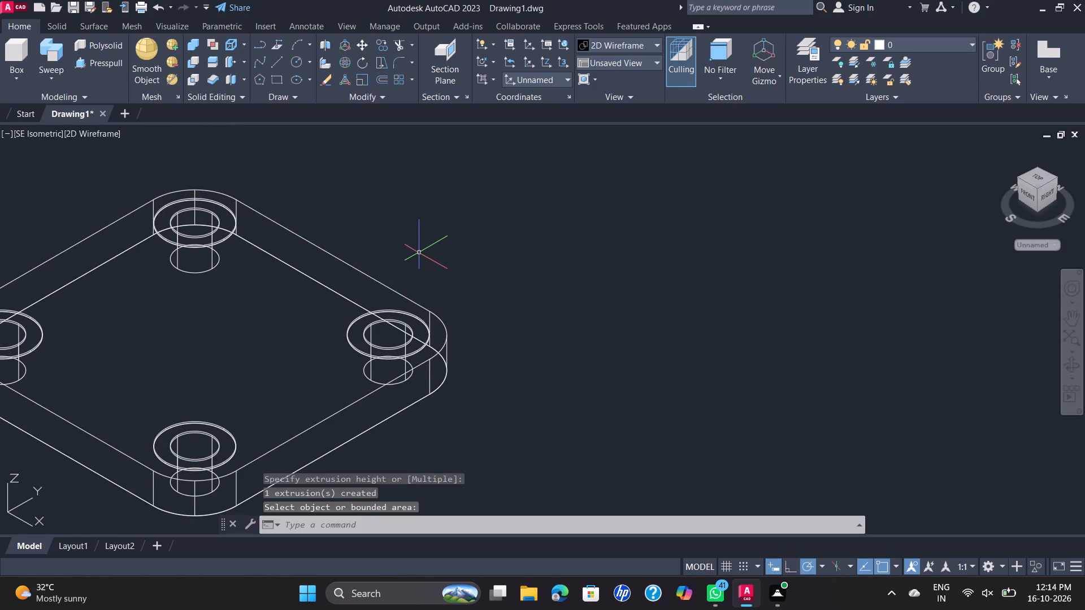
# Change the viewport's visual style from 2D Wireframe to Shades of Gray.
pyautogui.scroll(-2, 415, 238)
pyautogui.scroll(1, 417, 237)
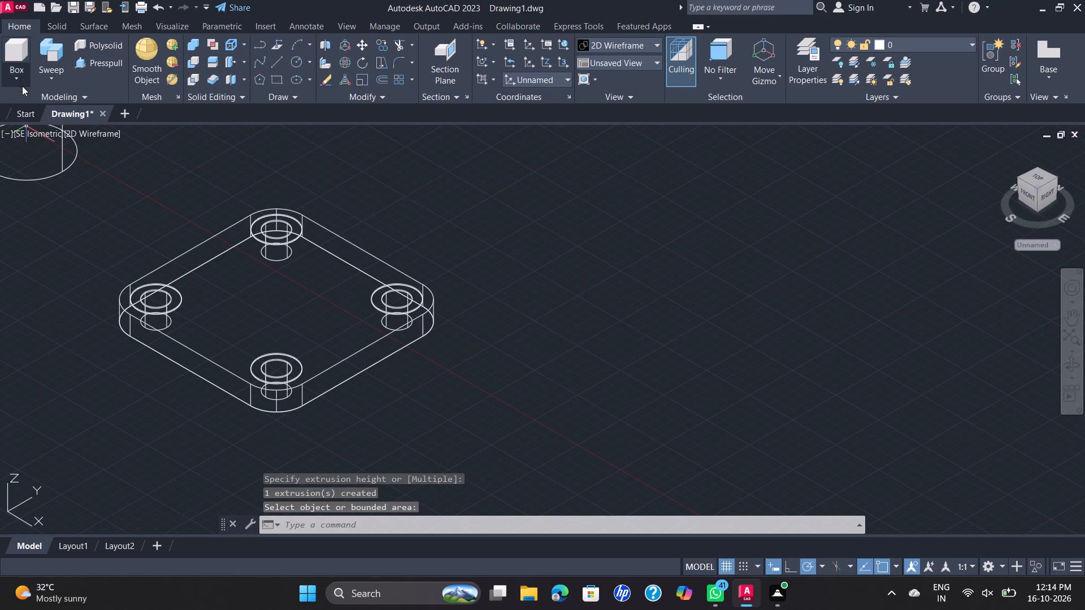
pyautogui.click(78, 133)
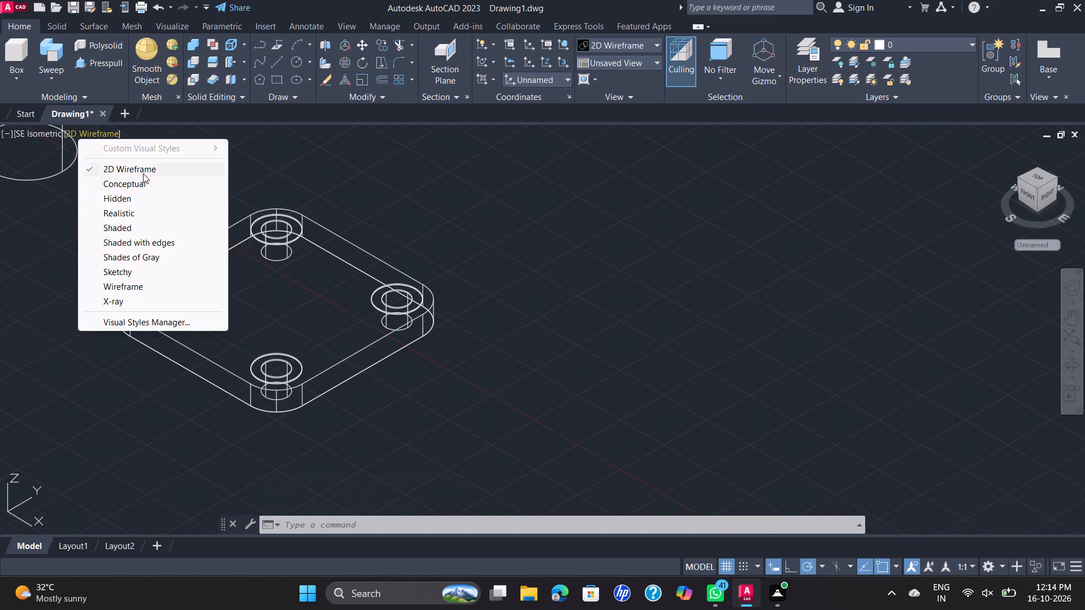
pyautogui.click(154, 255)
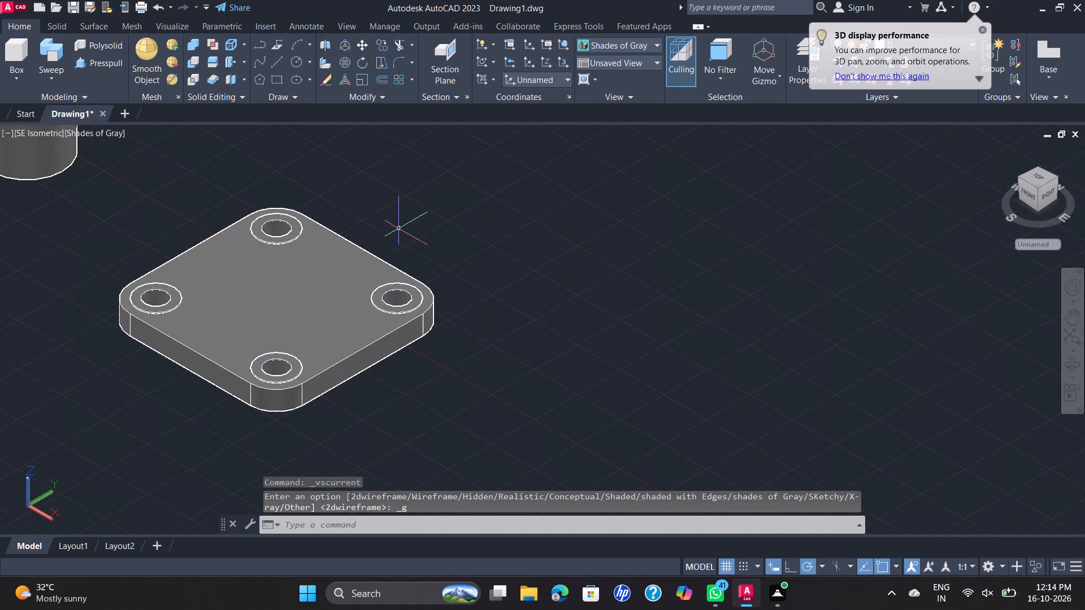
# Draw a circle of radius 61.50 mm centred on the top face of the square plate.
pyautogui.keyDown('shift'); pyautogui.scroll(-1, 399, 229); pyautogui.keyUp('shift')
pyautogui.keyDown('shift'); pyautogui.moveTo(399, 229); pyautogui.dragTo(446, 278, button='middle'); pyautogui.keyUp('shift')
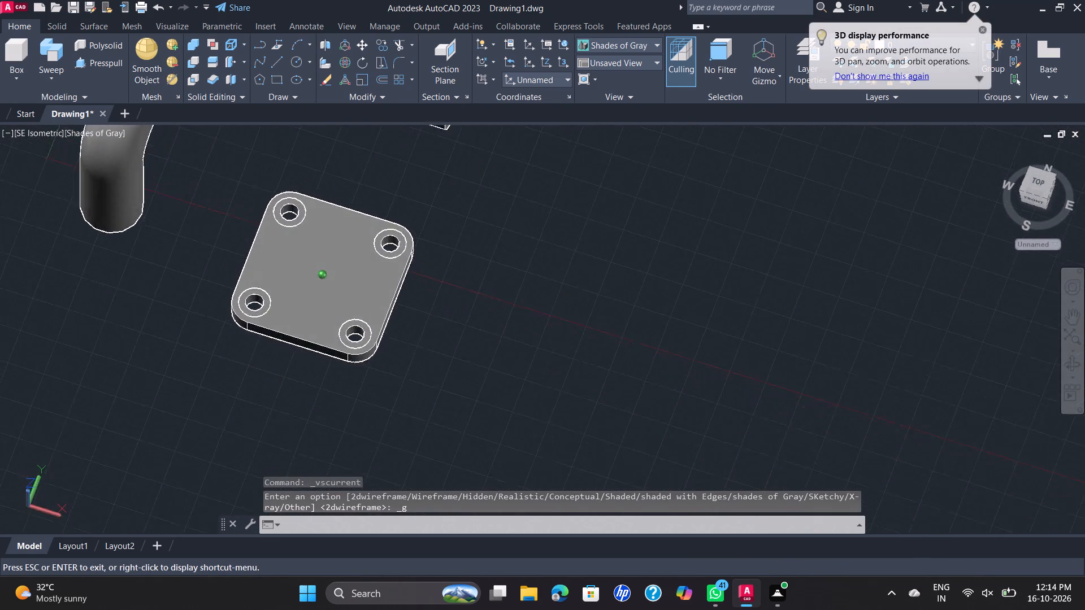
pyautogui.keyDown('shift'); pyautogui.moveTo(446, 278); pyautogui.dragTo(411, 226, button='middle'); pyautogui.keyUp('shift')
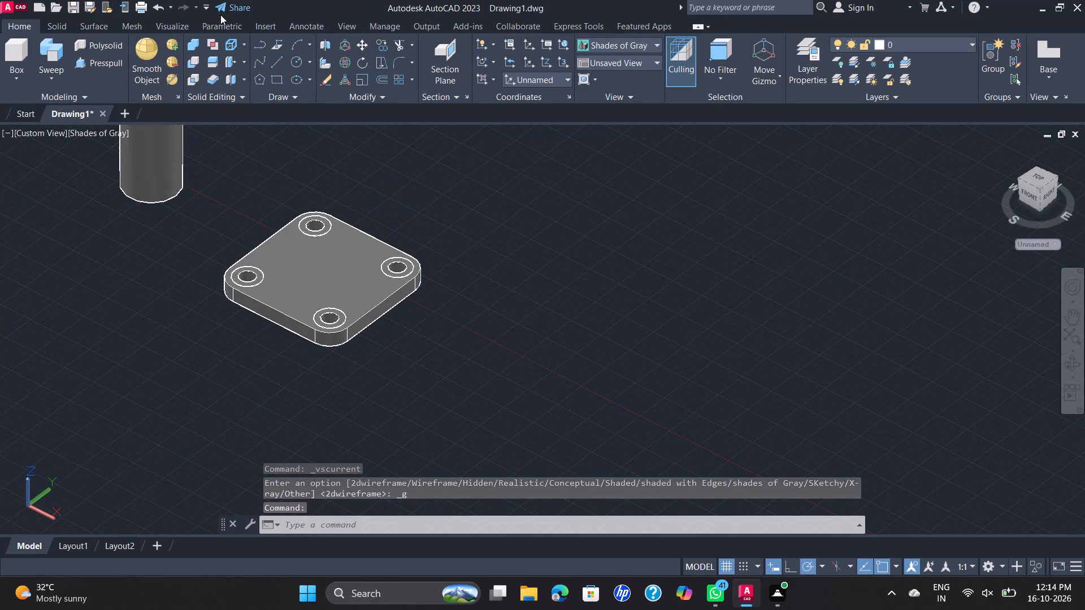
pyautogui.click(296, 64)
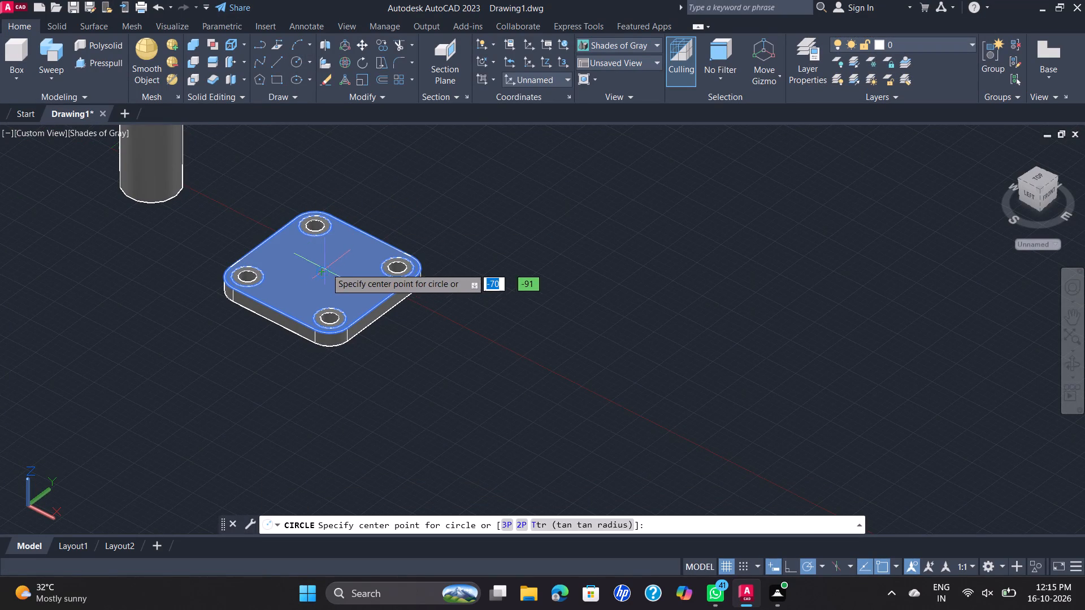
pyautogui.scroll(2, 321, 276)
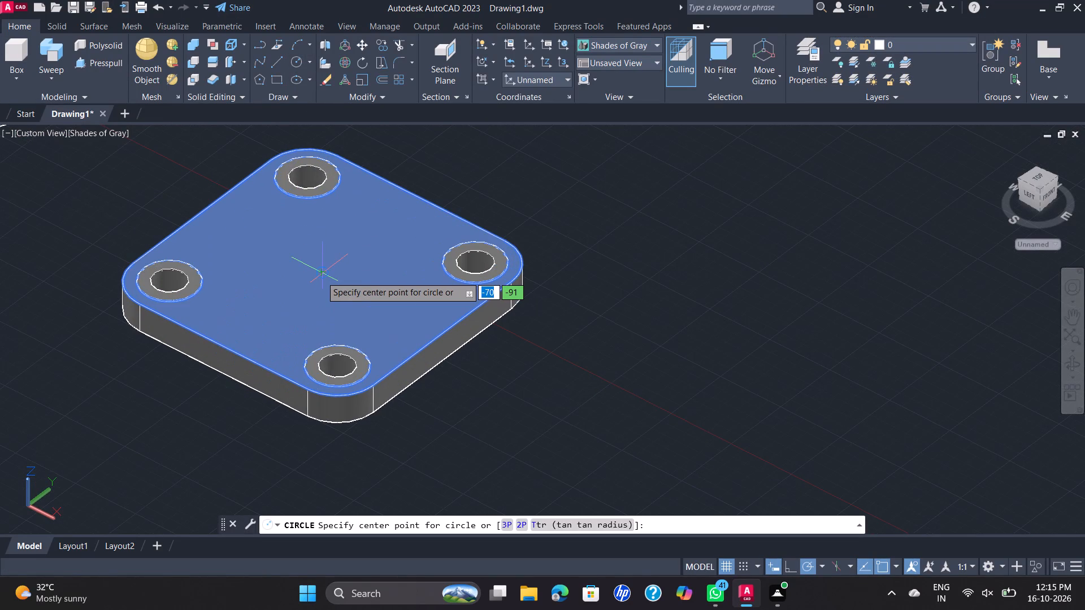
pyautogui.click(321, 276)
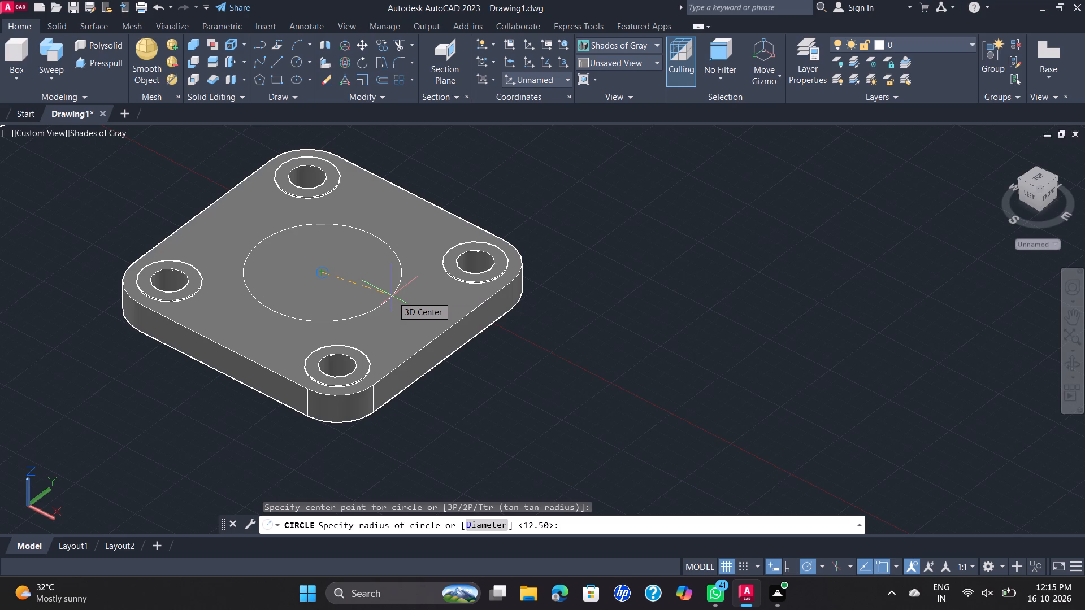
pyautogui.press('6')
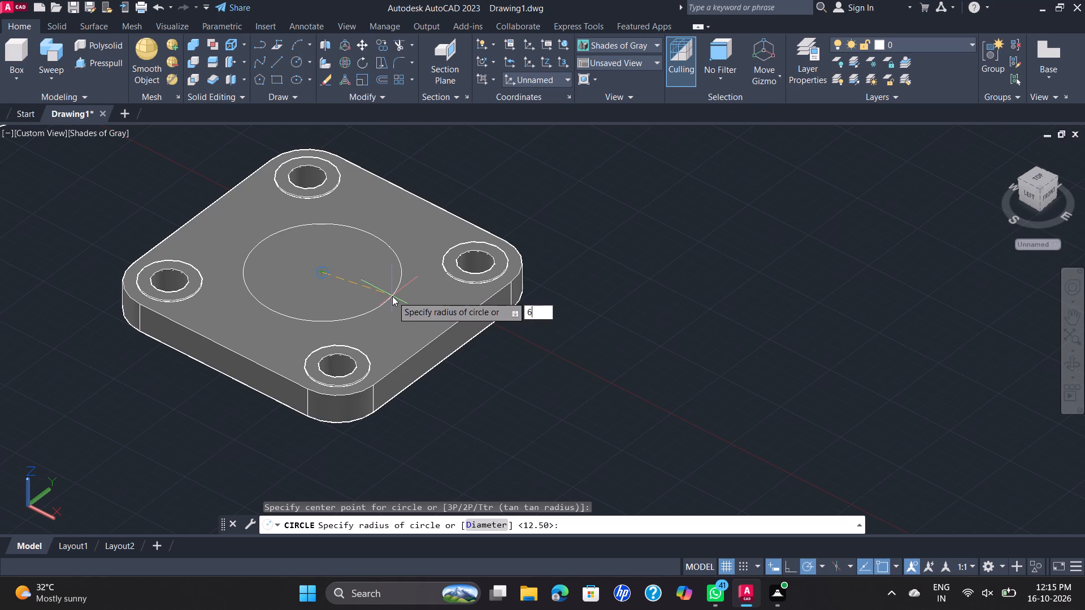
pyautogui.write('1.')
pyautogui.press('5')
pyautogui.press('0')
pyautogui.press('Return')
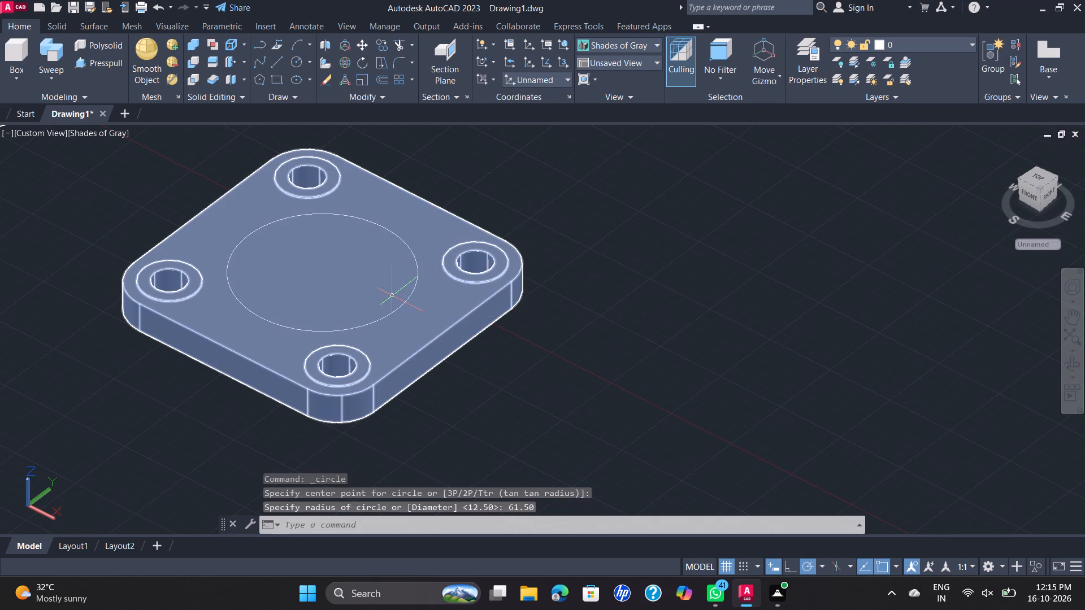
# Set the viewport to the SE Isometric view.
pyautogui.scroll(-3, 537, 159)
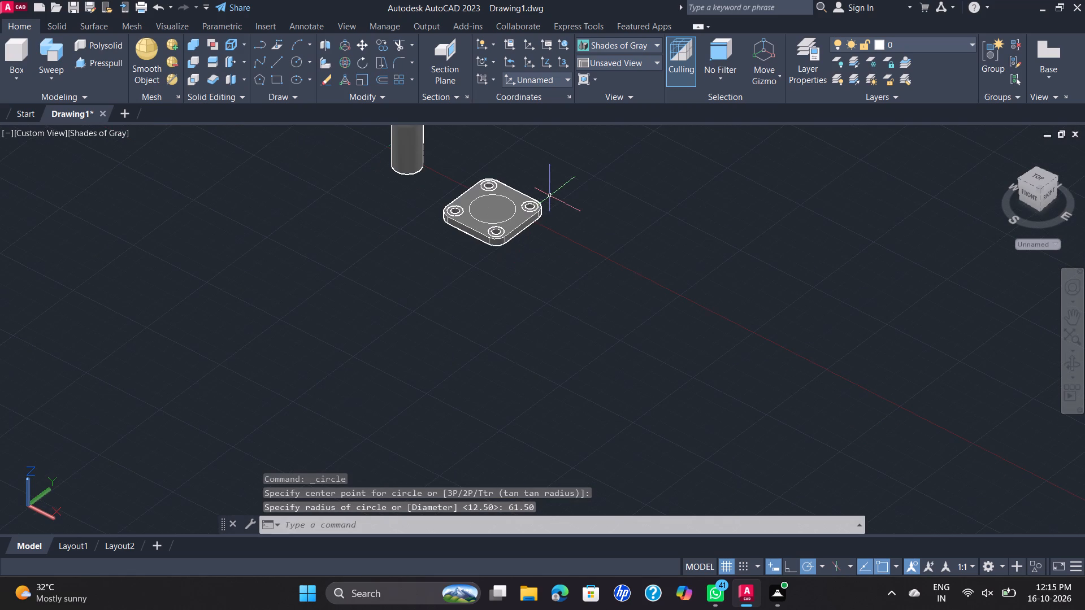
pyautogui.moveTo(541, 199); pyautogui.dragTo(474, 237, button='middle')
pyautogui.scroll(1, 471, 237)
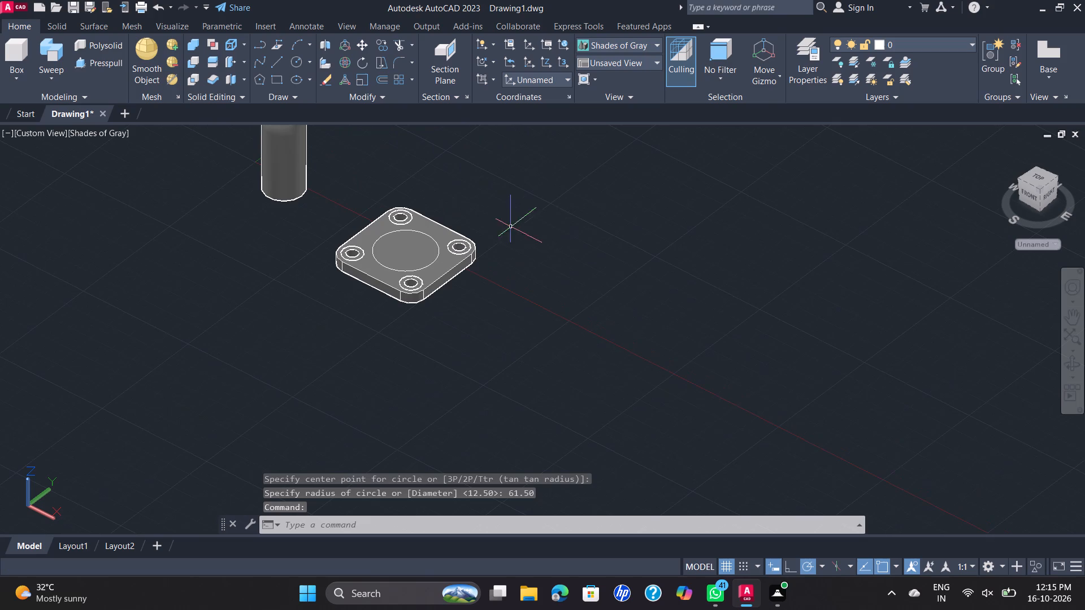
pyautogui.keyDown('shift'); pyautogui.moveTo(602, 239); pyautogui.dragTo(532, 218, button='middle'); pyautogui.keyUp('shift')
pyautogui.keyDown('shift'); pyautogui.scroll(-1, 602, 239); pyautogui.keyUp('shift')
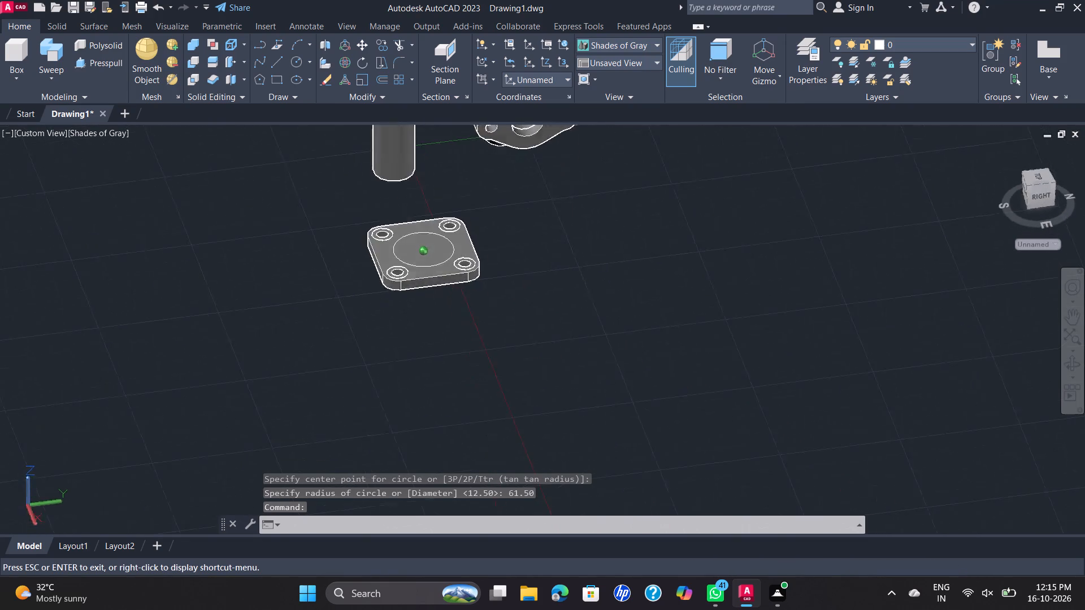
pyautogui.keyDown('shift'); pyautogui.moveTo(532, 218); pyautogui.dragTo(587, 239, button='middle'); pyautogui.keyUp('shift')
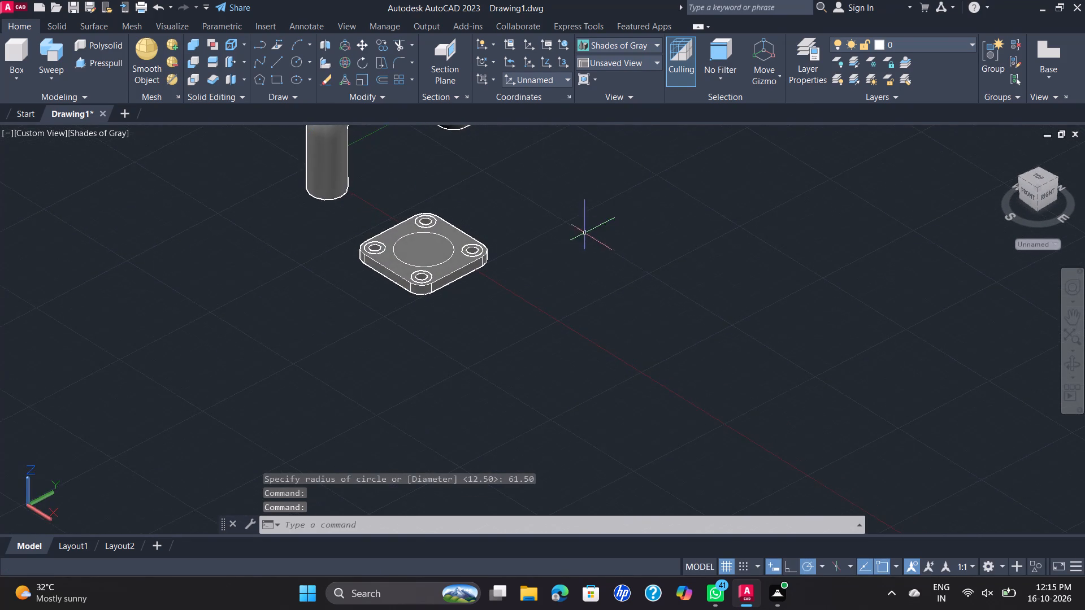
pyautogui.scroll(-3, 554, 210)
pyautogui.scroll(1, 510, 203)
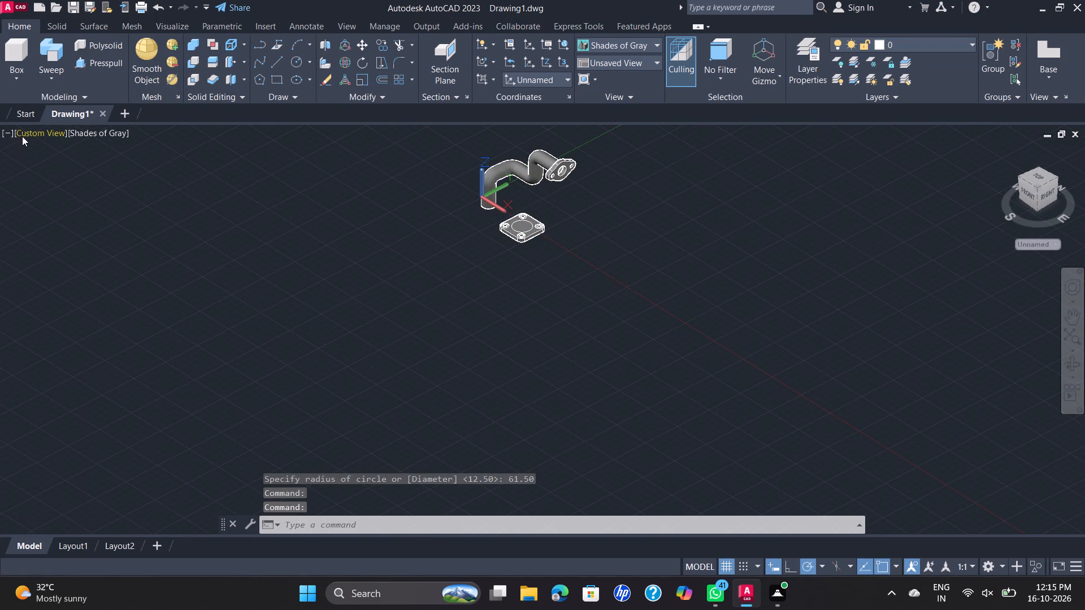
pyautogui.click(22, 136)
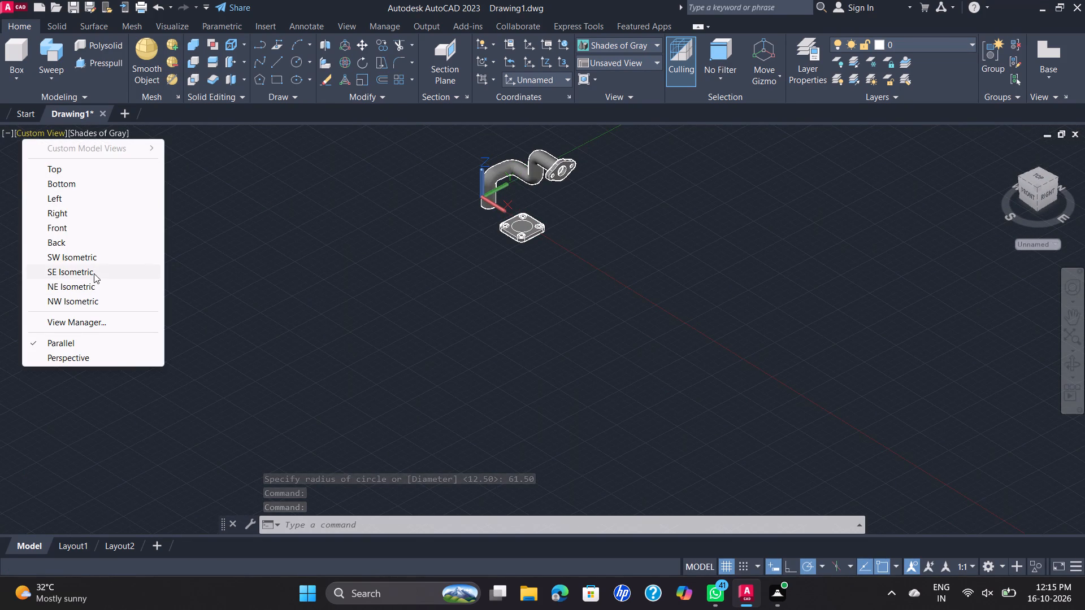
pyautogui.click(94, 273)
# Move the bent pipe together with its end flange away from the UCS origin into the open space beyond the plate.
pyautogui.scroll(1, 461, 377)
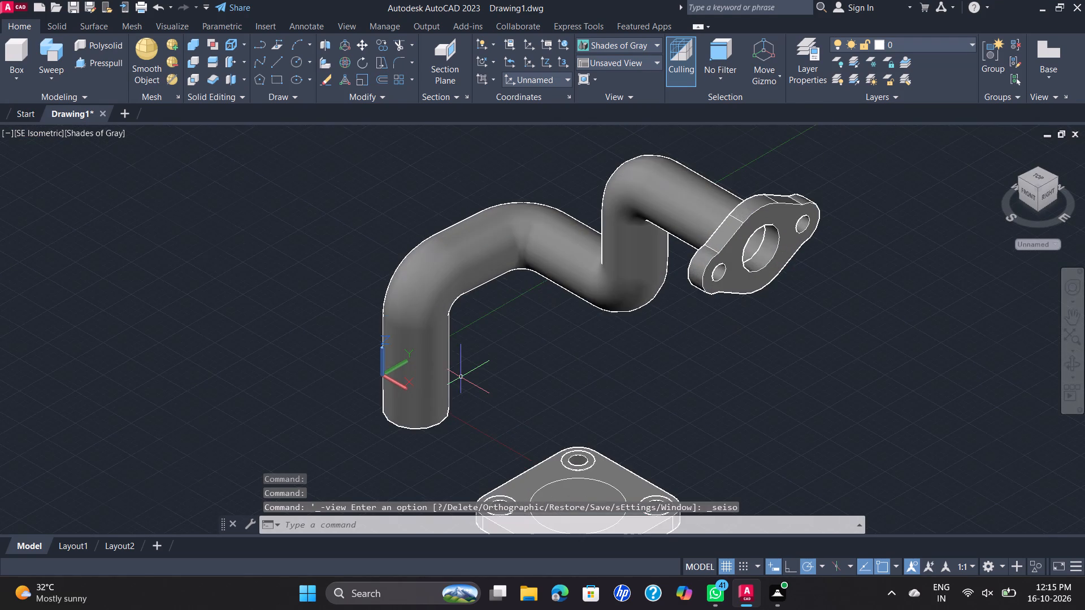
pyautogui.scroll(-2, 461, 377)
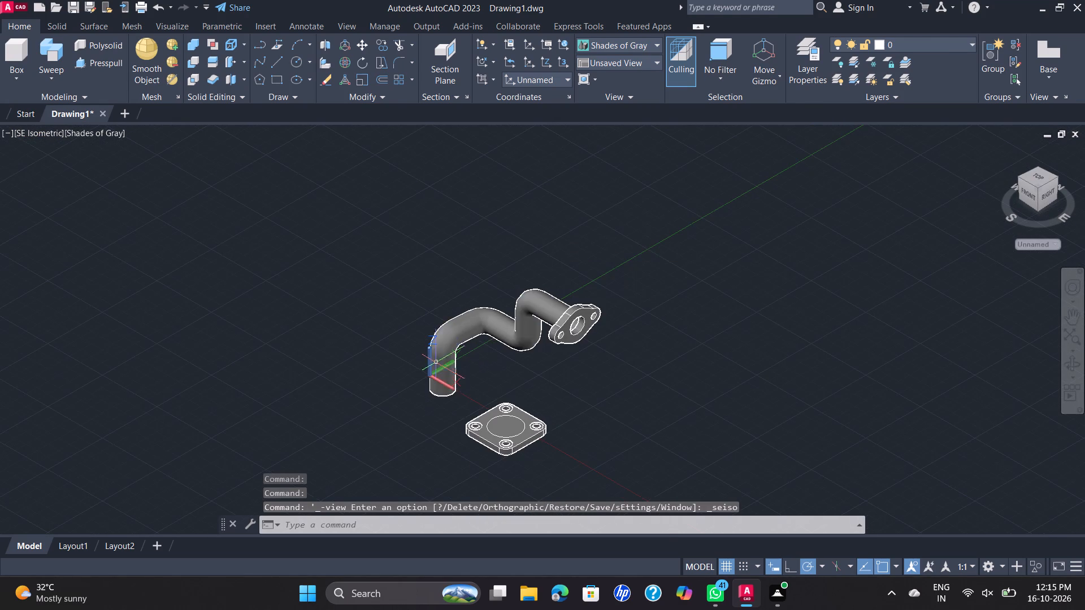
pyautogui.click(436, 366)
pyautogui.click(561, 325)
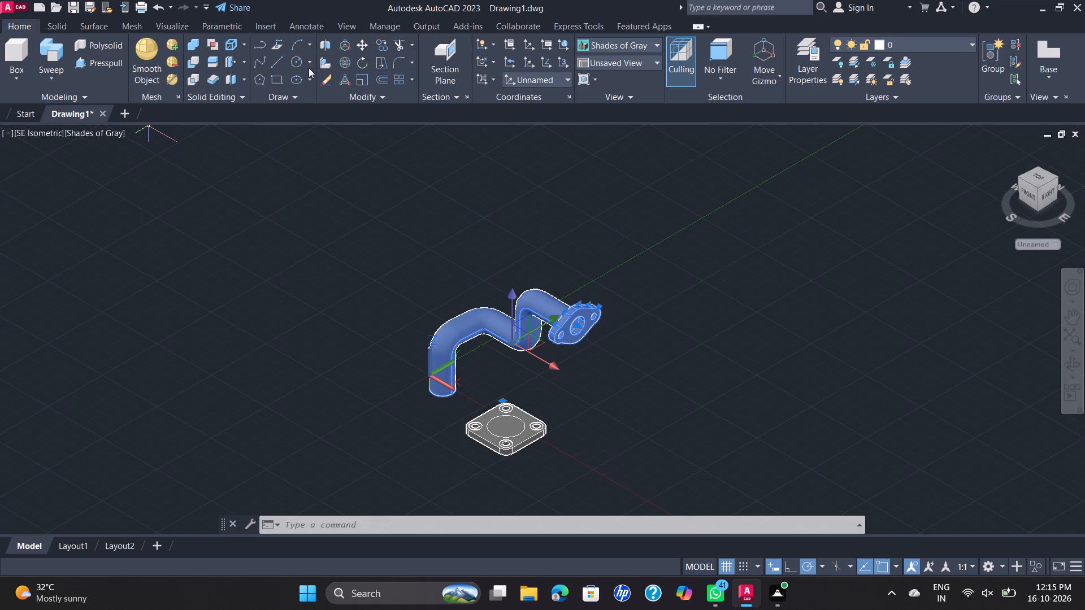
pyautogui.click(366, 46)
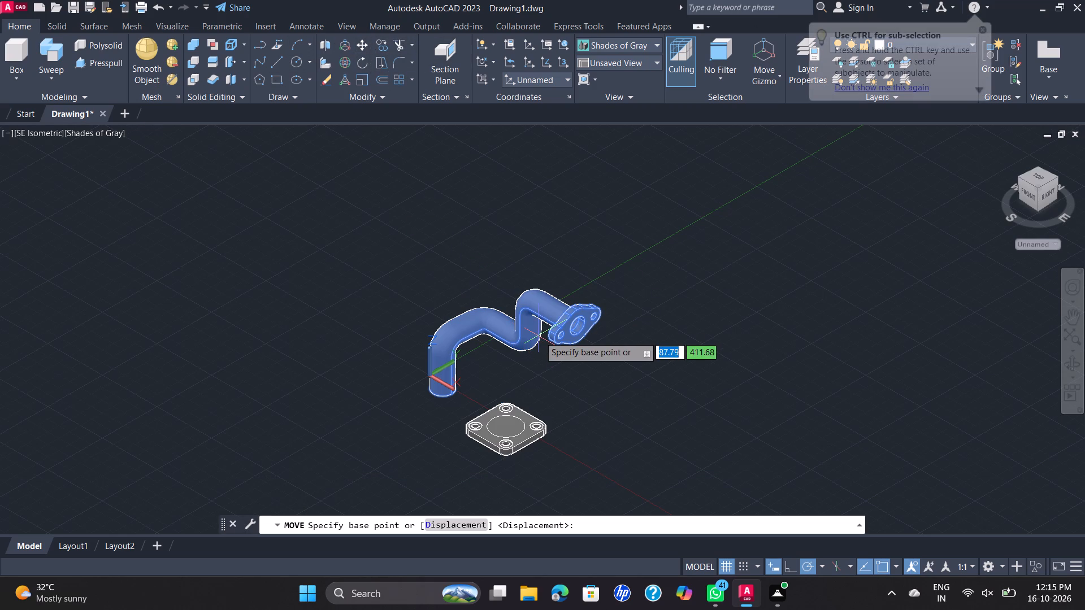
pyautogui.click(531, 299)
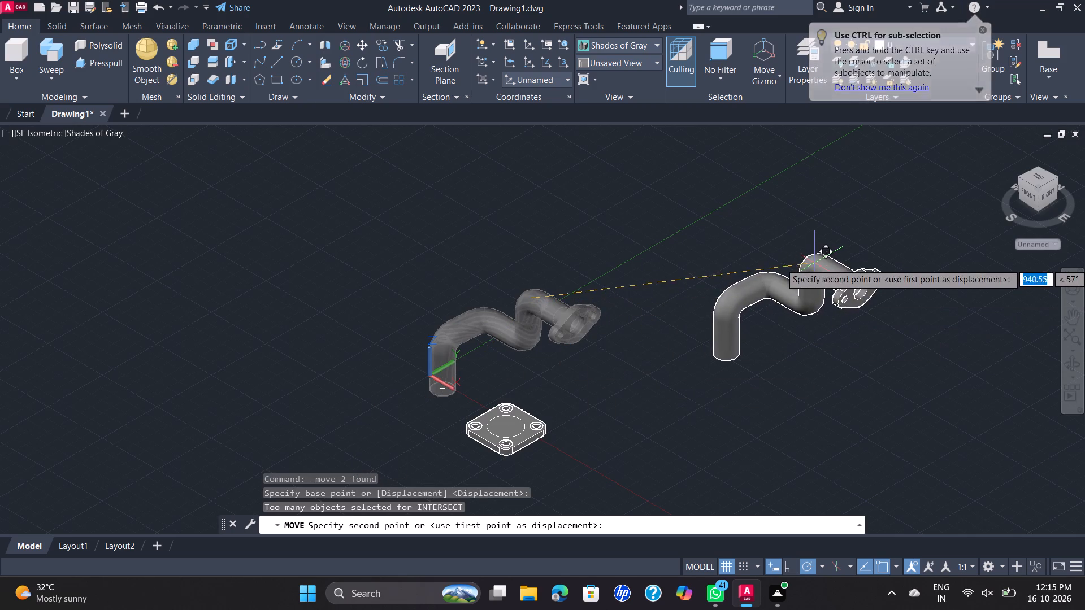
pyautogui.click(828, 256)
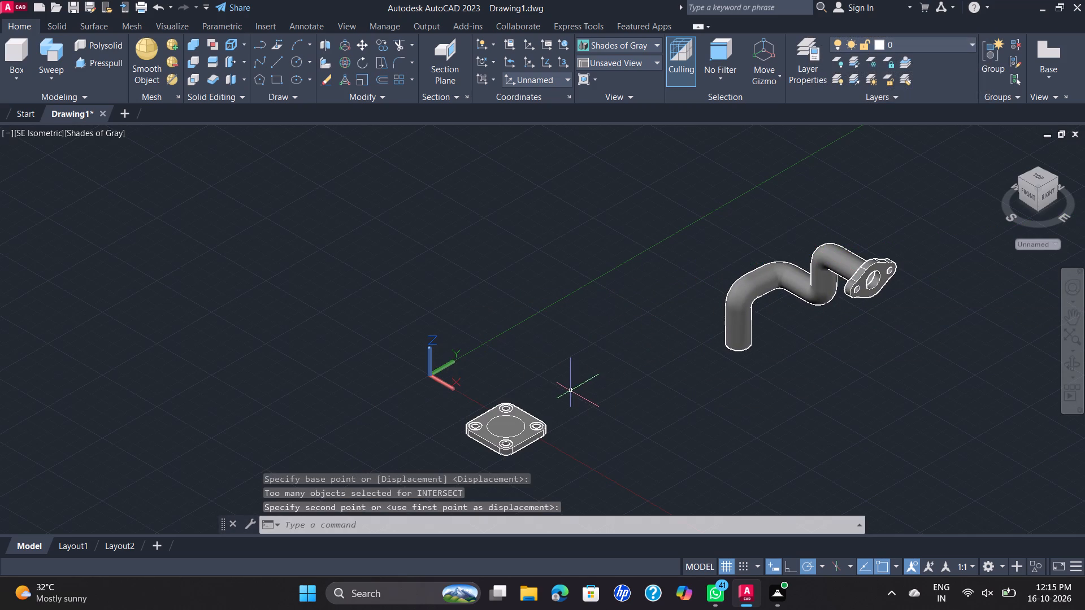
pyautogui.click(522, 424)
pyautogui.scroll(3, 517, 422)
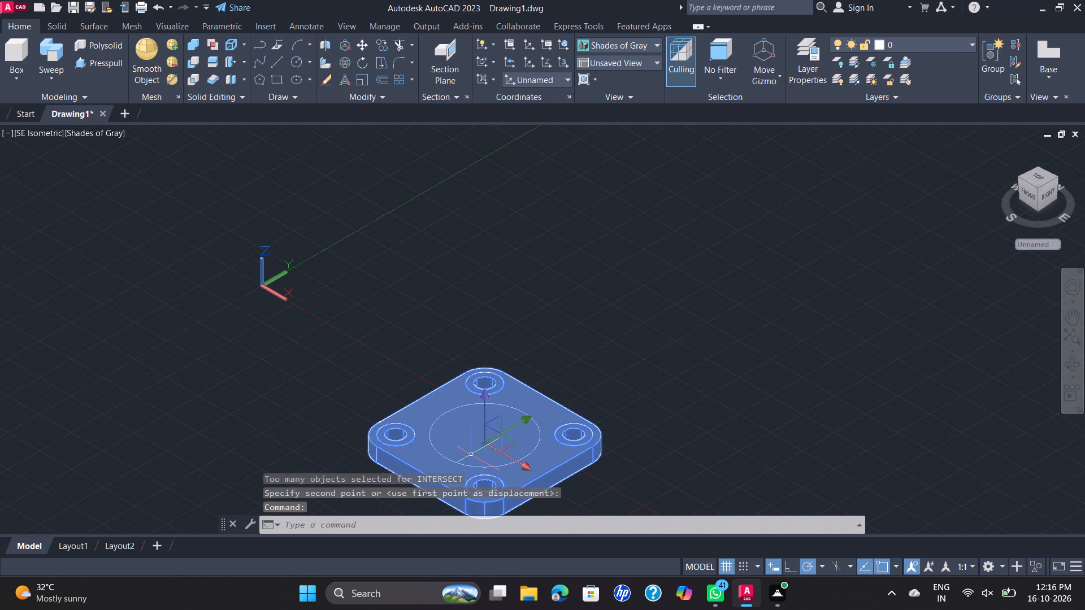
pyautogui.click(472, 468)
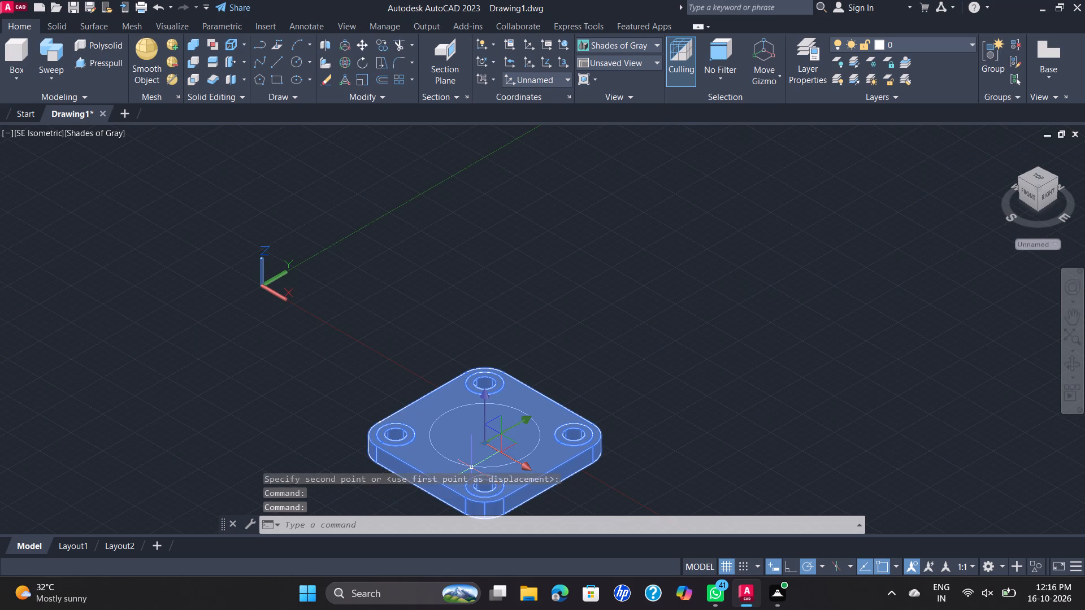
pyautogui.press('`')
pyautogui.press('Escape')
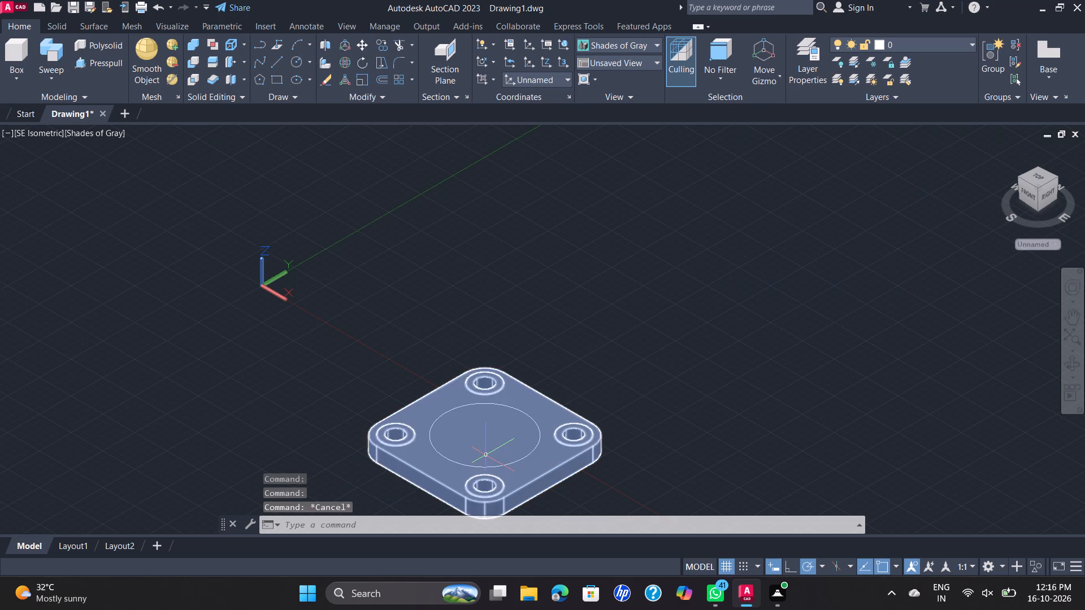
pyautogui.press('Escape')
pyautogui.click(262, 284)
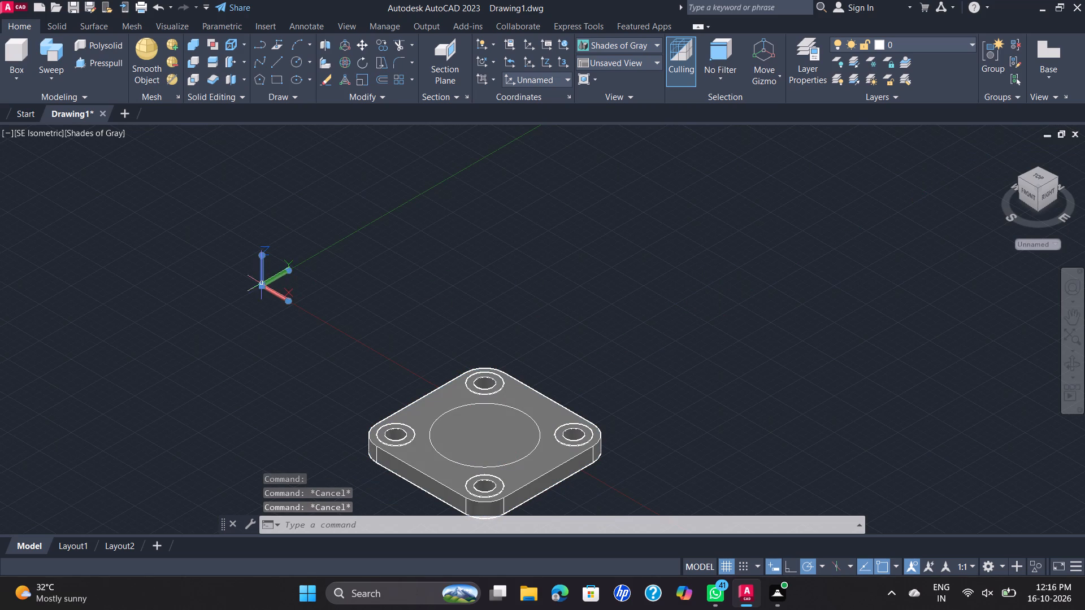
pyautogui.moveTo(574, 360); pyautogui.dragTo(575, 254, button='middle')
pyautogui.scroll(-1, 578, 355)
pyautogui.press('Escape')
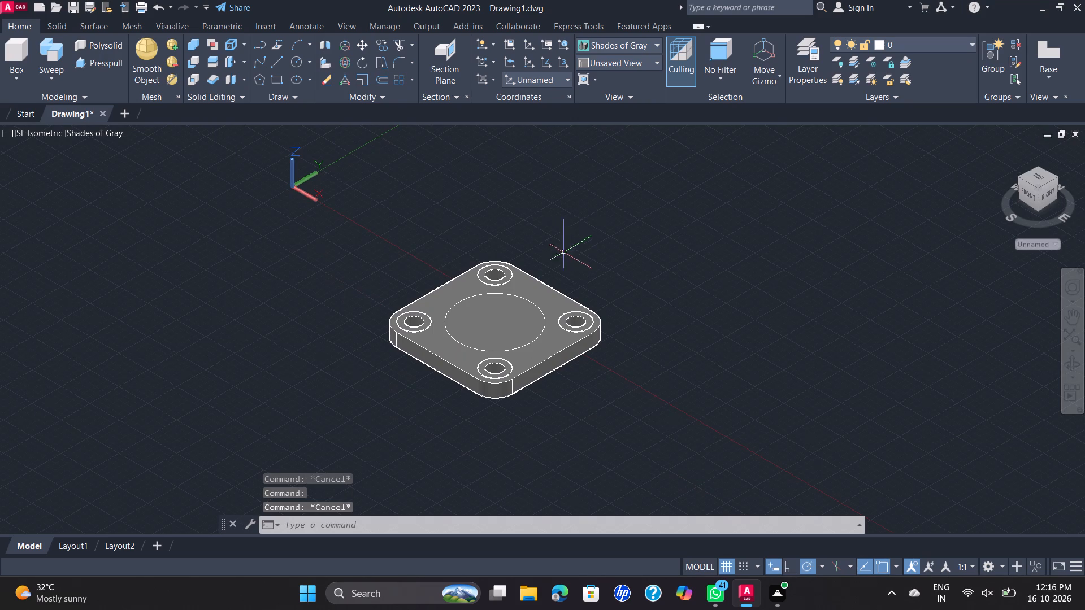
# Move the square plate together with its central circle away from the UCS origin to a spot beside the pipe's lower end.
pyautogui.click(300, 239)
pyautogui.moveTo(702, 459); pyautogui.dragTo(702, 450)
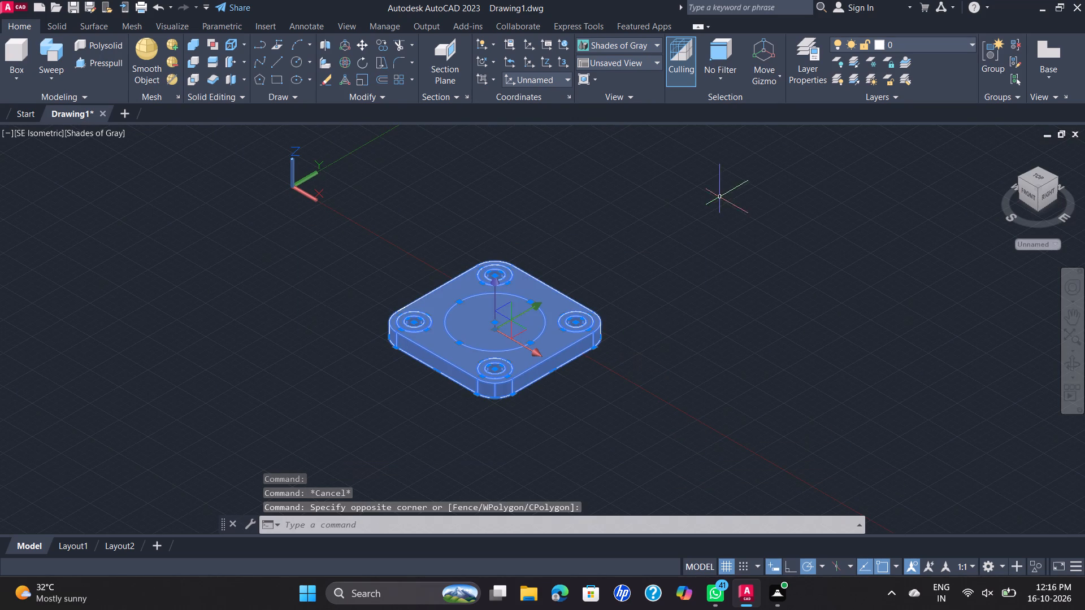
pyautogui.click(361, 46)
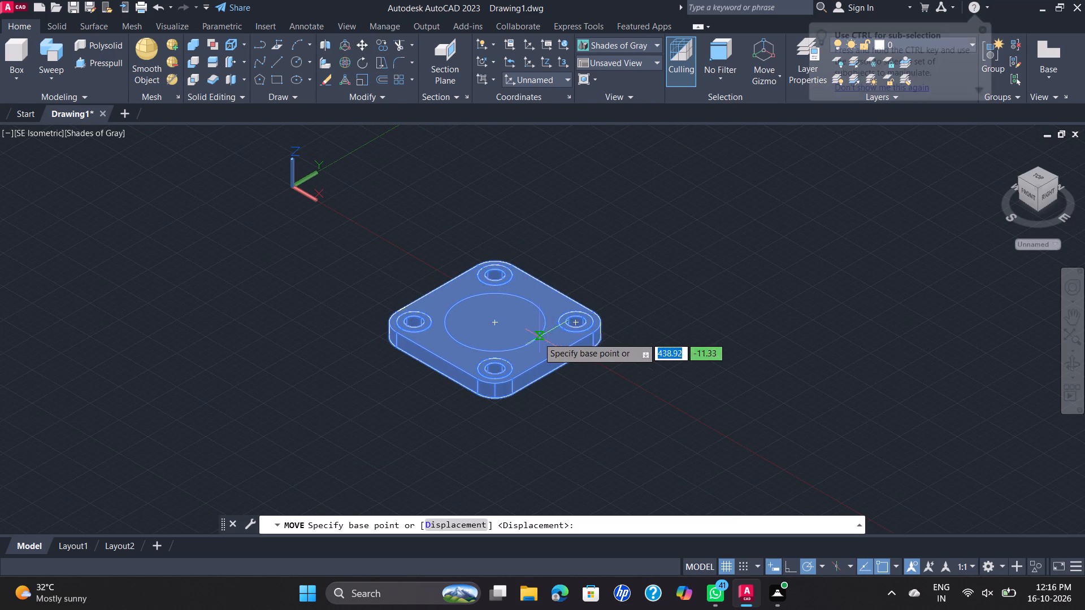
pyautogui.click(502, 331)
pyautogui.click(962, 188)
pyautogui.scroll(-2, 953, 192)
pyautogui.moveTo(916, 212); pyautogui.dragTo(652, 330, button='middle')
pyautogui.scroll(2, 736, 279)
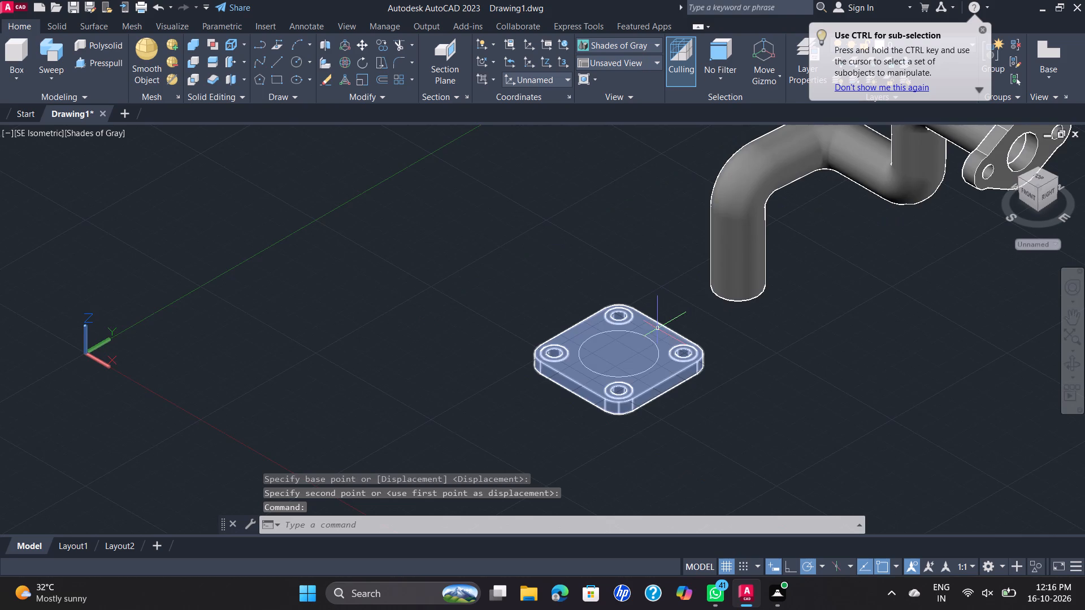
pyautogui.scroll(1, 656, 330)
pyautogui.press('Escape')
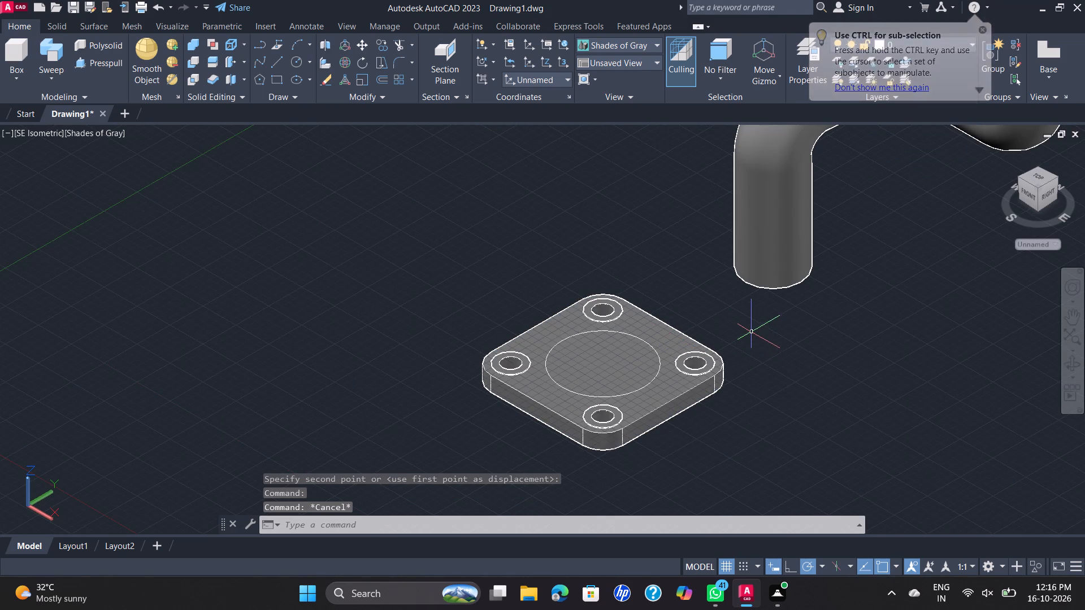
# Union the bent pipe and its two-hole end flange into one solid.
pyautogui.scroll(-3, 752, 330)
pyautogui.moveTo(752, 330); pyautogui.dragTo(446, 340, button='middle')
pyautogui.scroll(3, 446, 340)
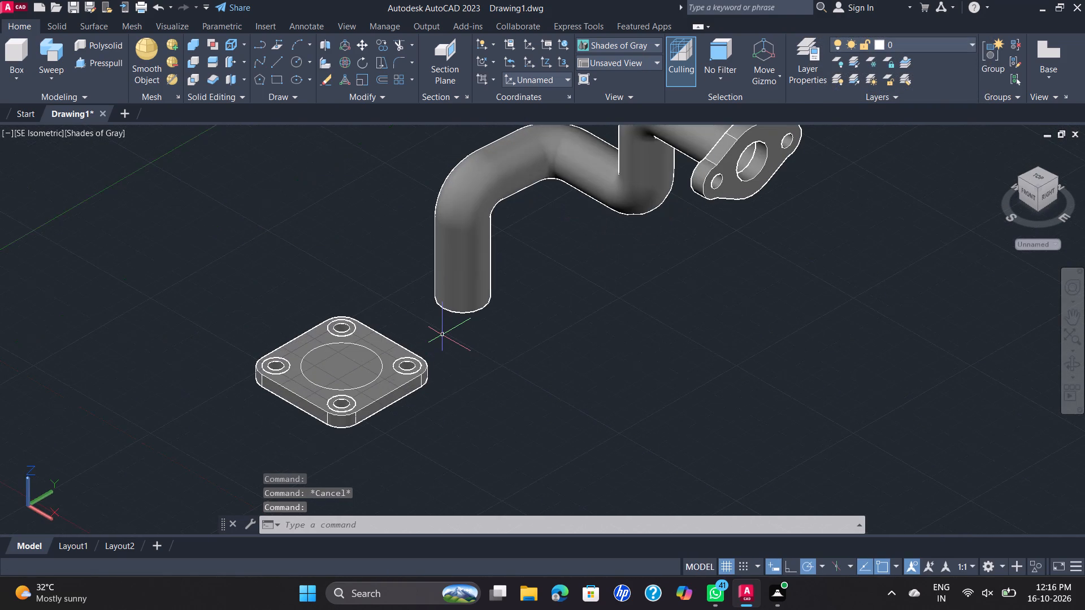
pyautogui.click(470, 269)
pyautogui.click(715, 188)
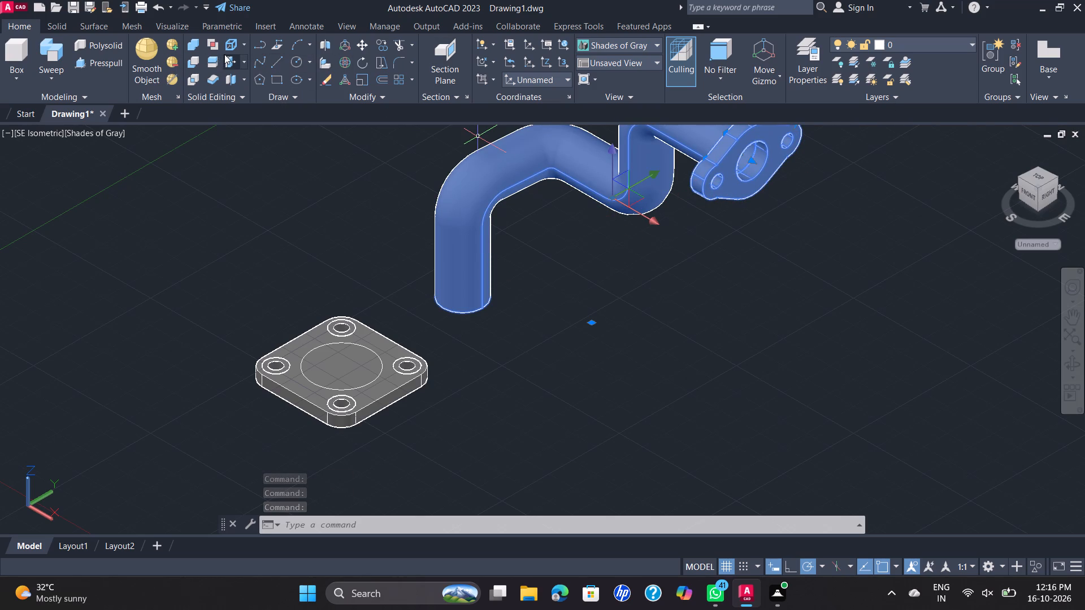
pyautogui.click(193, 38)
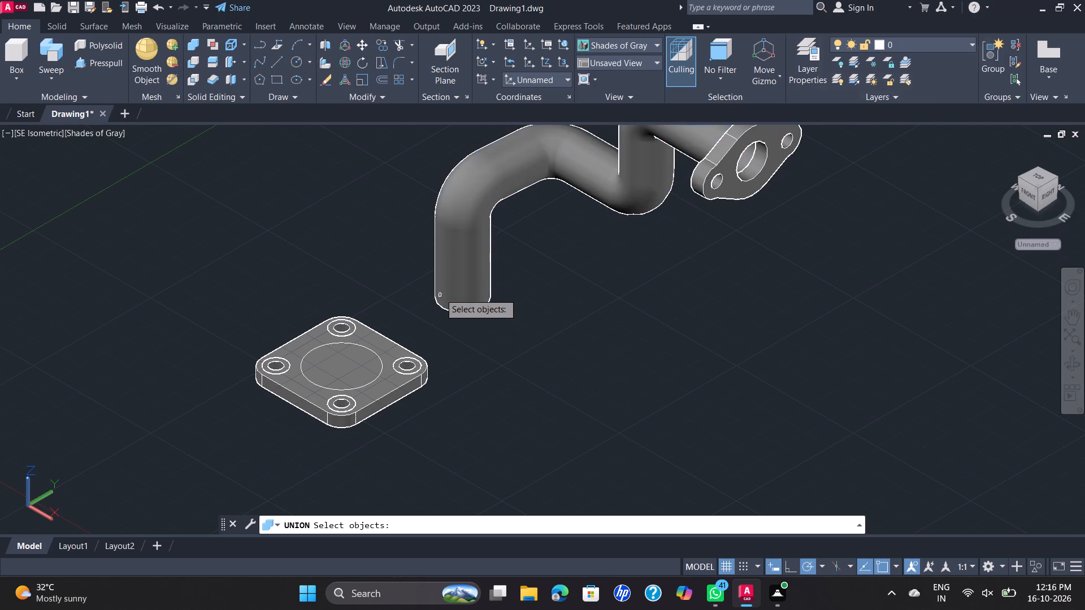
pyautogui.scroll(-2, 443, 284)
pyautogui.click(418, 186)
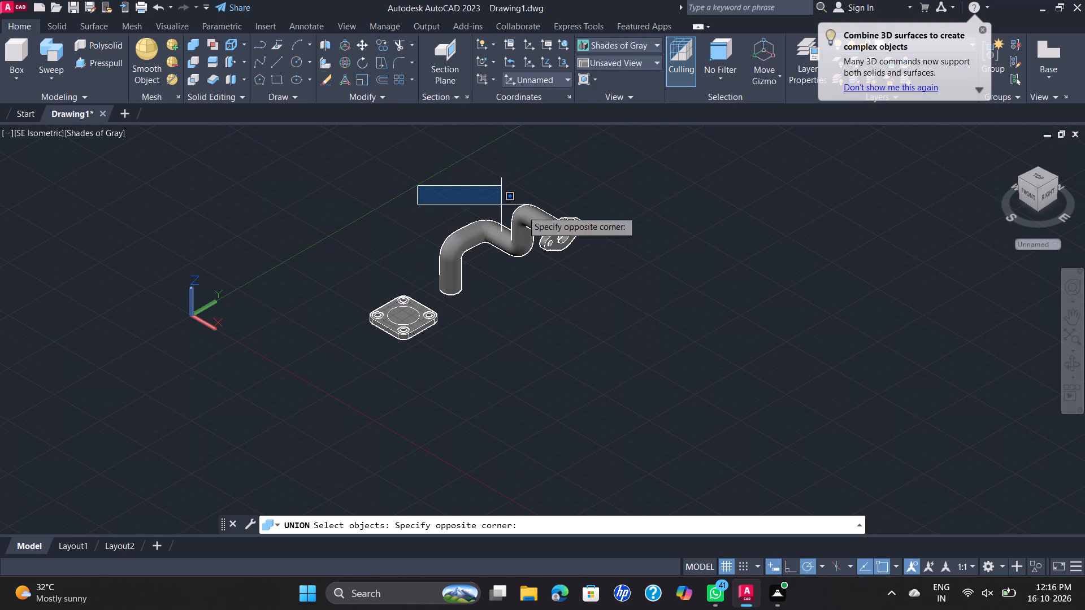
pyautogui.click(628, 314)
pyautogui.moveTo(637, 271); pyautogui.dragTo(632, 268, button='right')
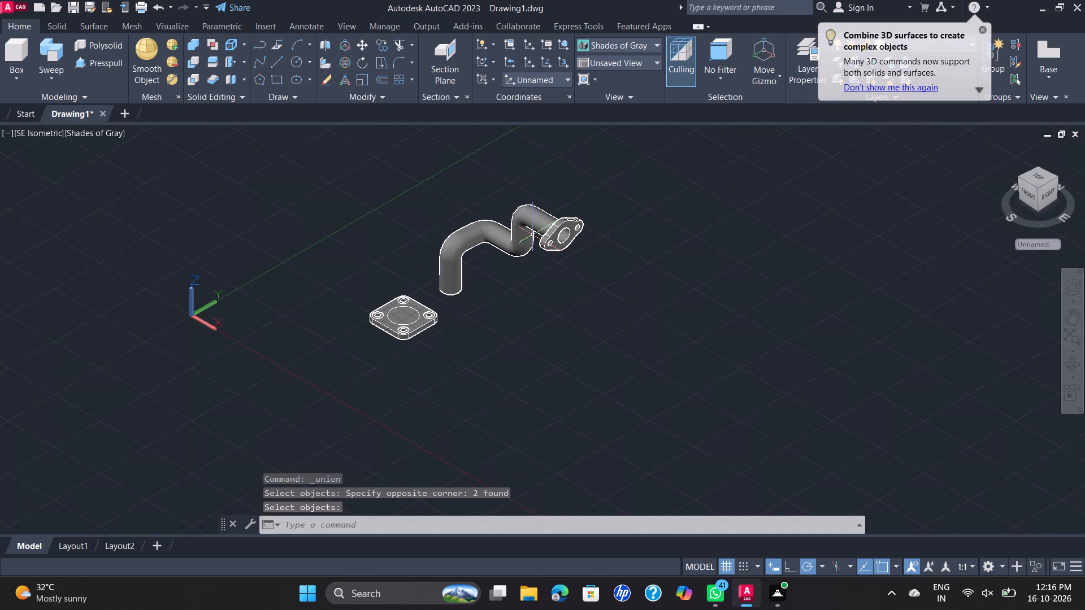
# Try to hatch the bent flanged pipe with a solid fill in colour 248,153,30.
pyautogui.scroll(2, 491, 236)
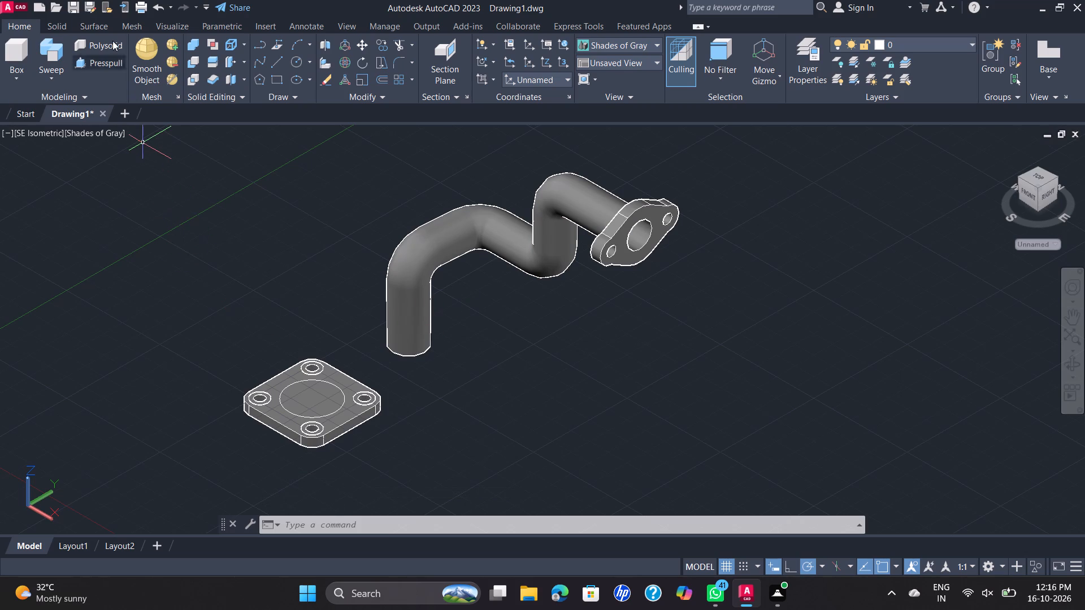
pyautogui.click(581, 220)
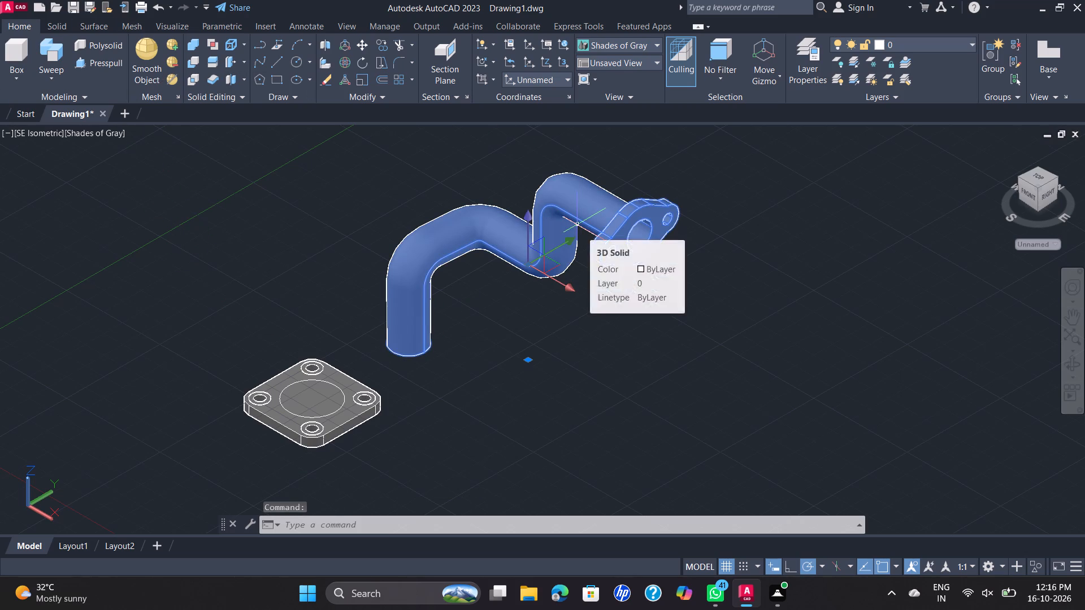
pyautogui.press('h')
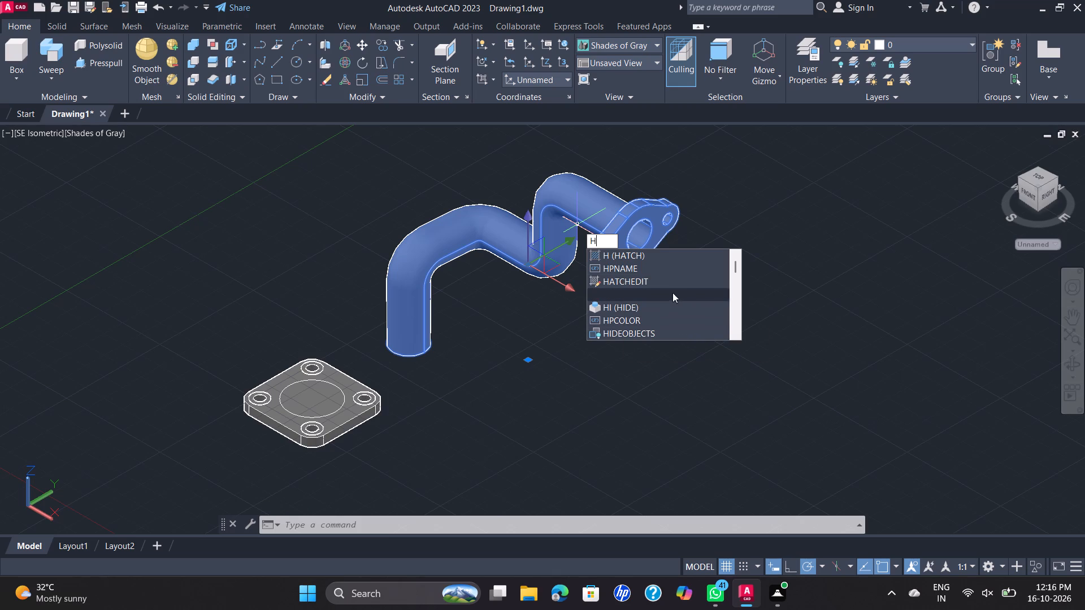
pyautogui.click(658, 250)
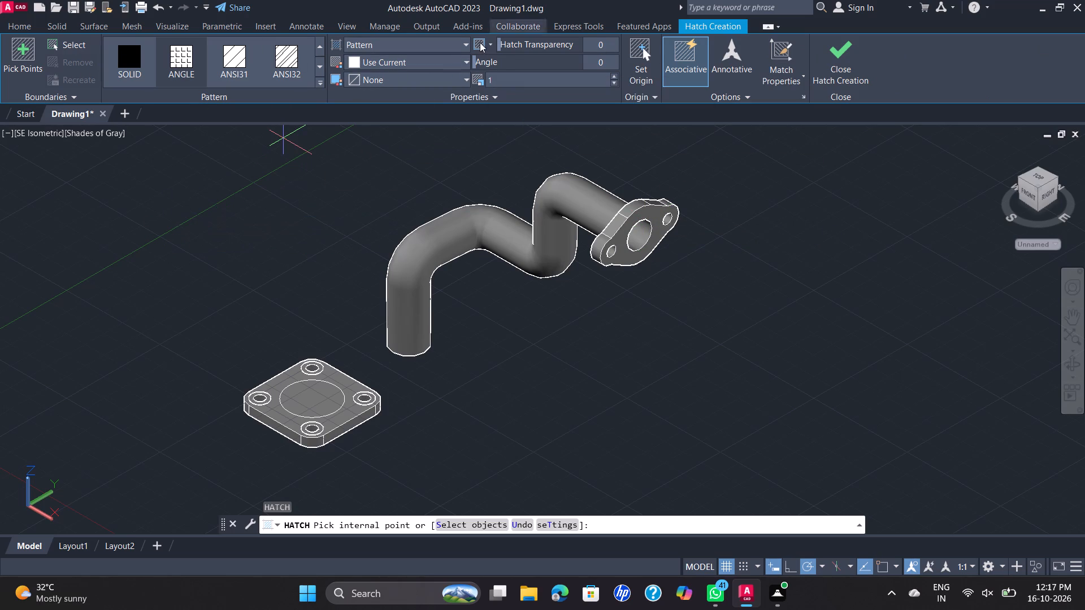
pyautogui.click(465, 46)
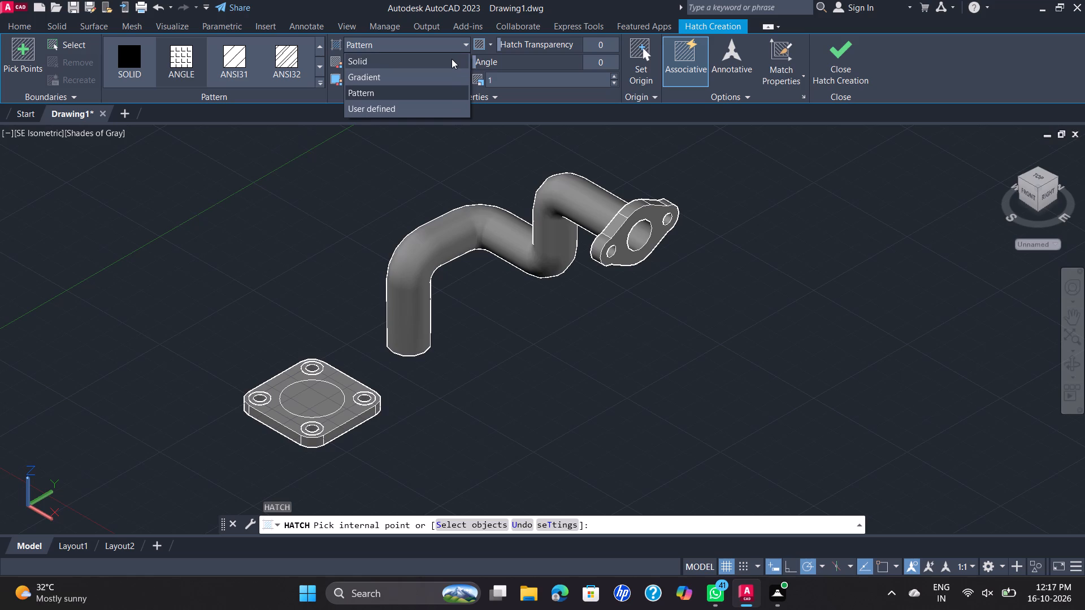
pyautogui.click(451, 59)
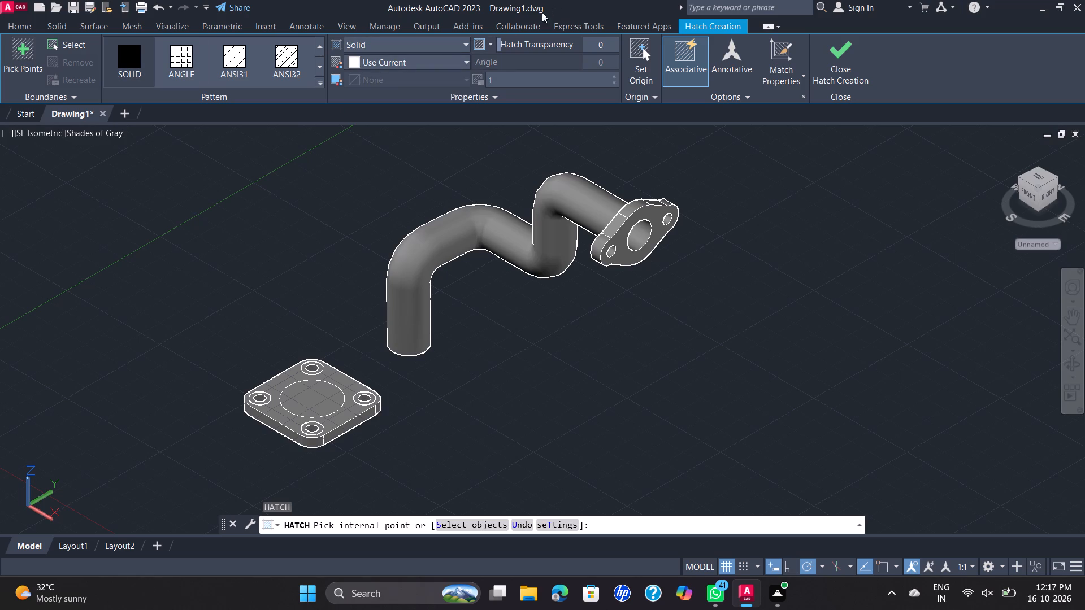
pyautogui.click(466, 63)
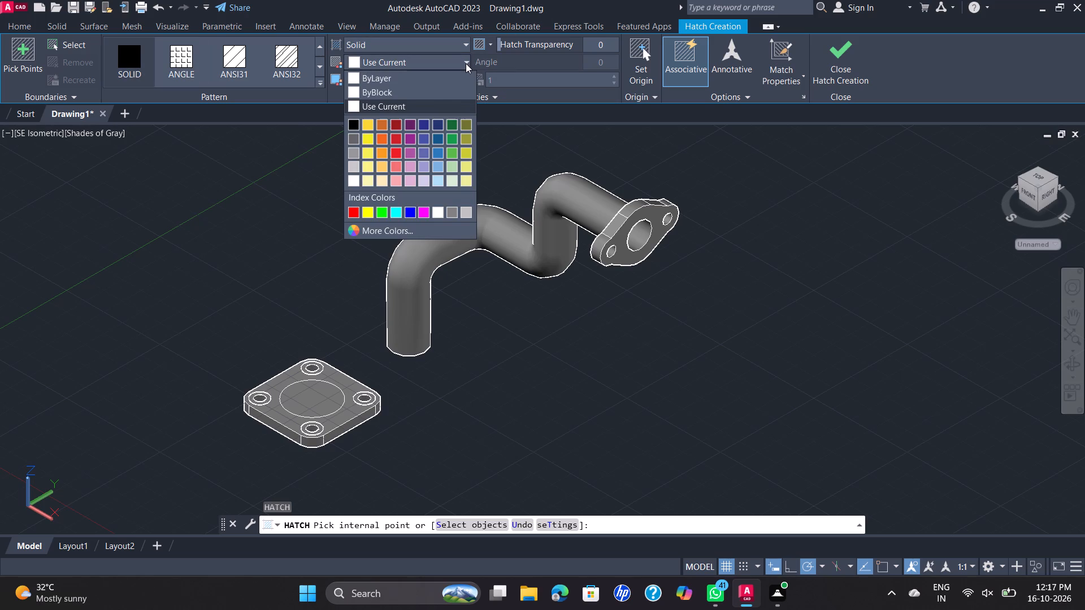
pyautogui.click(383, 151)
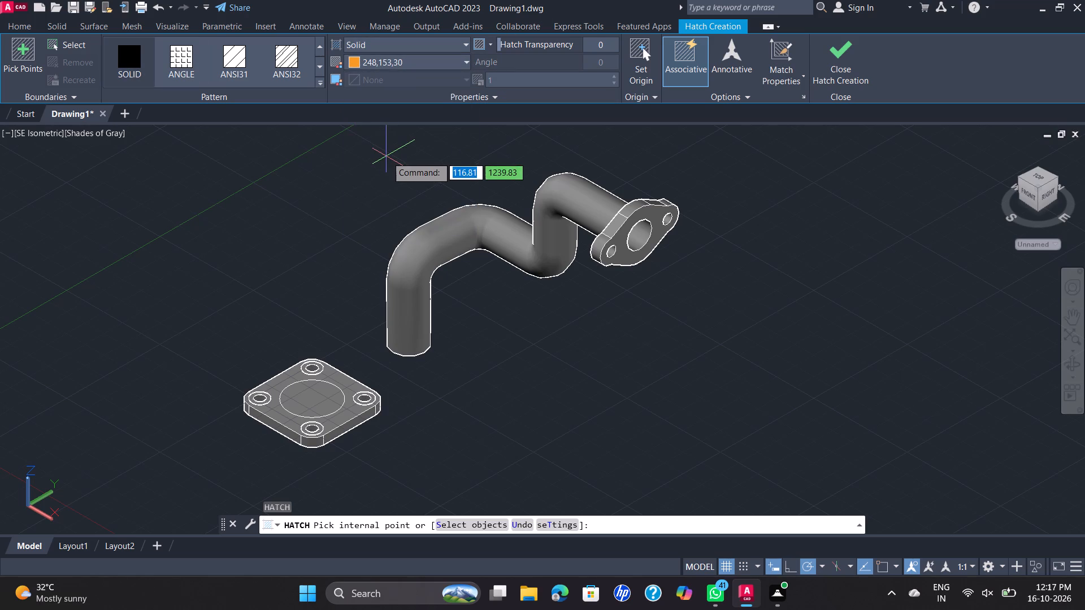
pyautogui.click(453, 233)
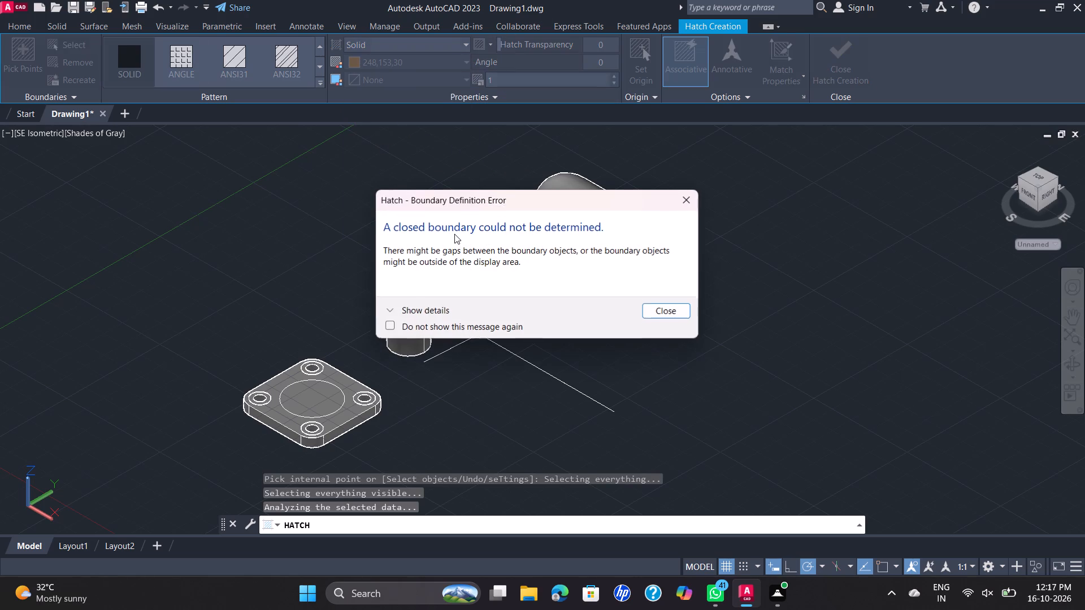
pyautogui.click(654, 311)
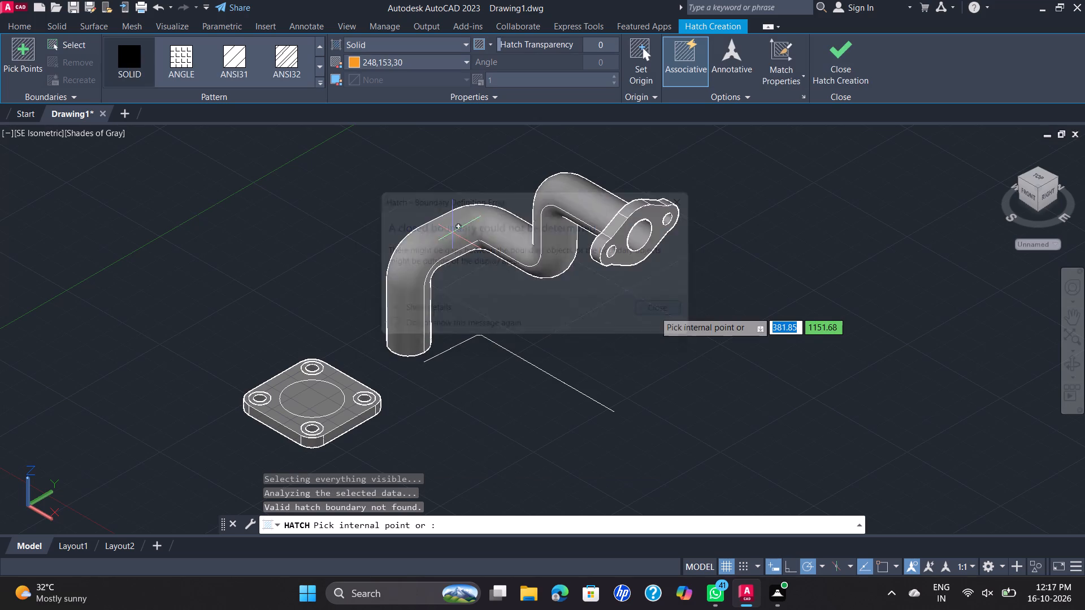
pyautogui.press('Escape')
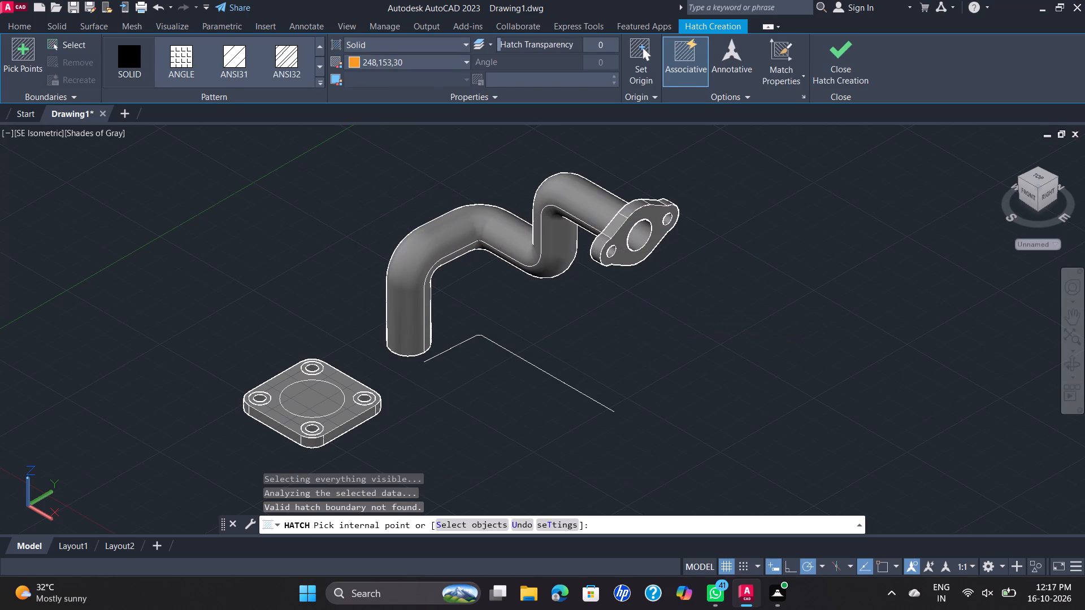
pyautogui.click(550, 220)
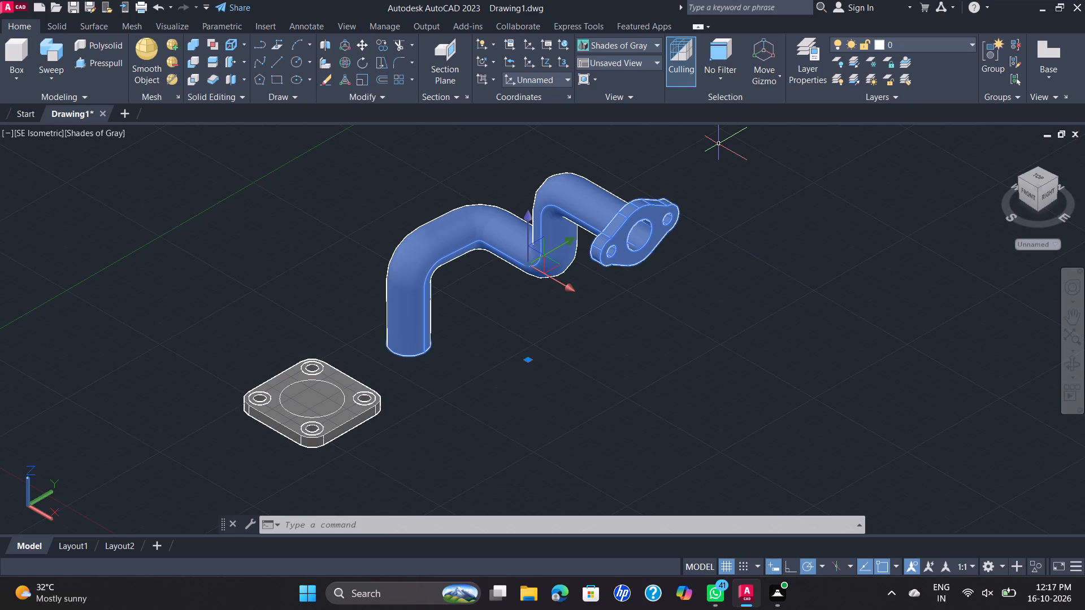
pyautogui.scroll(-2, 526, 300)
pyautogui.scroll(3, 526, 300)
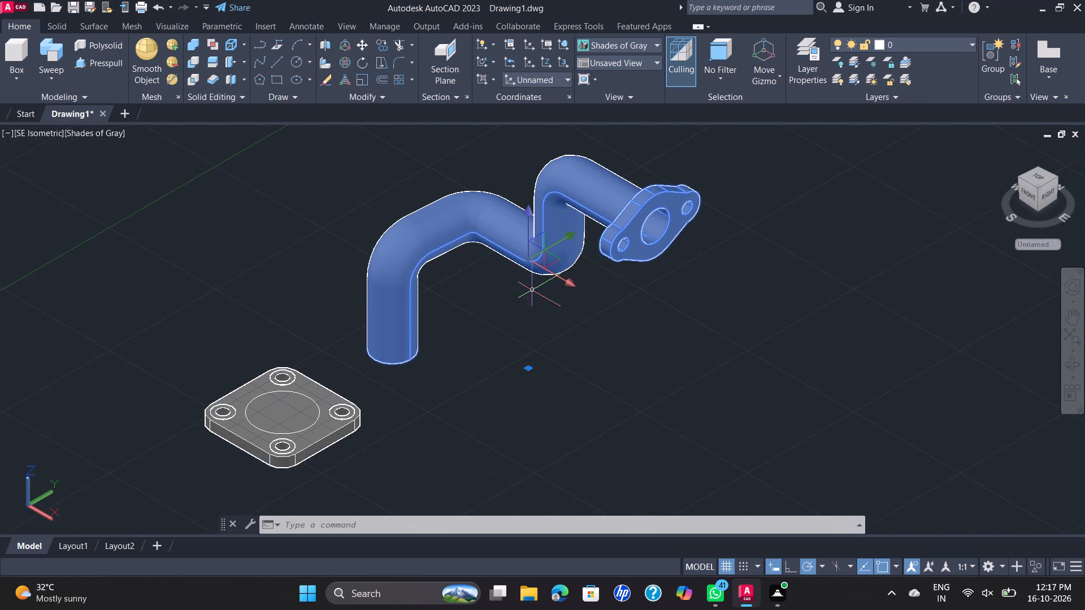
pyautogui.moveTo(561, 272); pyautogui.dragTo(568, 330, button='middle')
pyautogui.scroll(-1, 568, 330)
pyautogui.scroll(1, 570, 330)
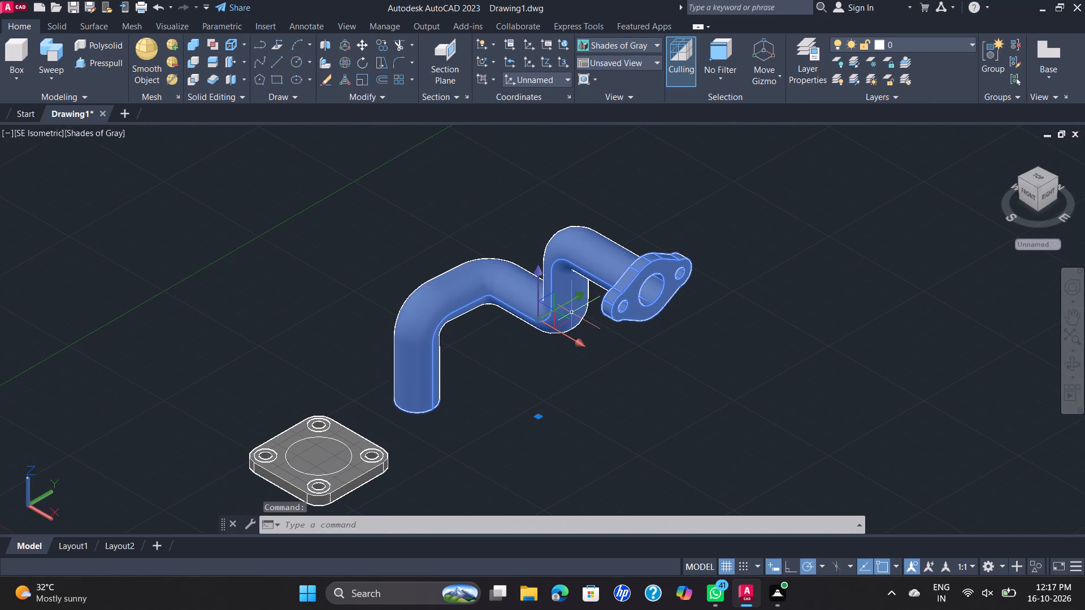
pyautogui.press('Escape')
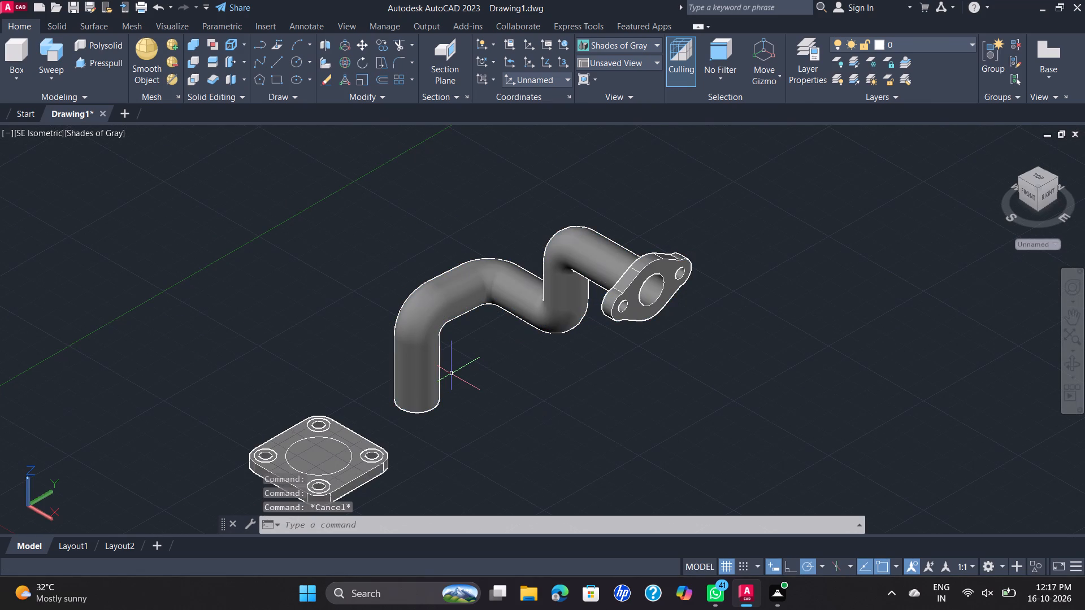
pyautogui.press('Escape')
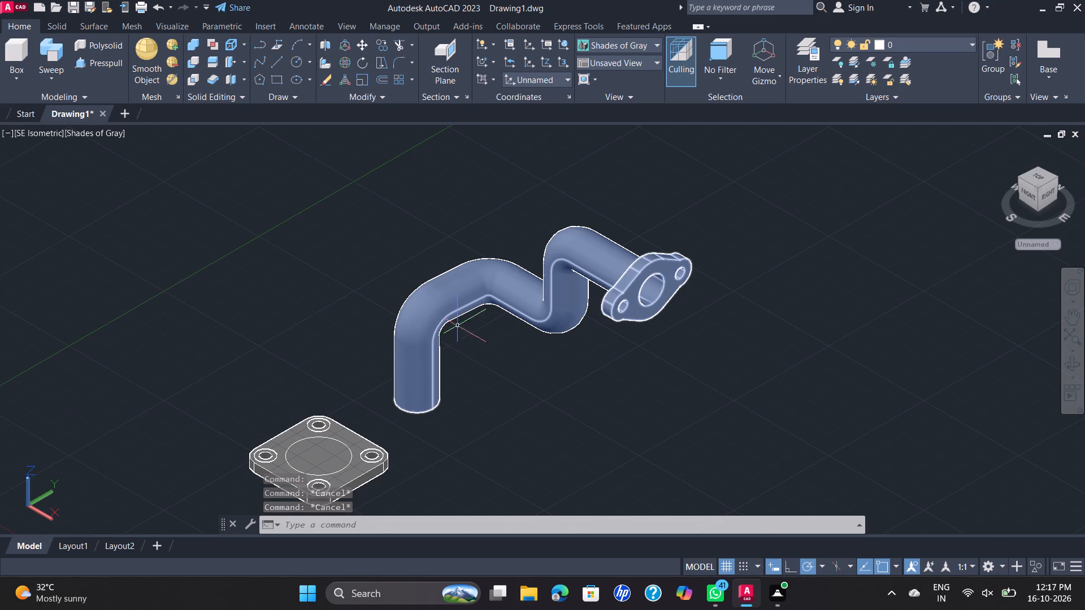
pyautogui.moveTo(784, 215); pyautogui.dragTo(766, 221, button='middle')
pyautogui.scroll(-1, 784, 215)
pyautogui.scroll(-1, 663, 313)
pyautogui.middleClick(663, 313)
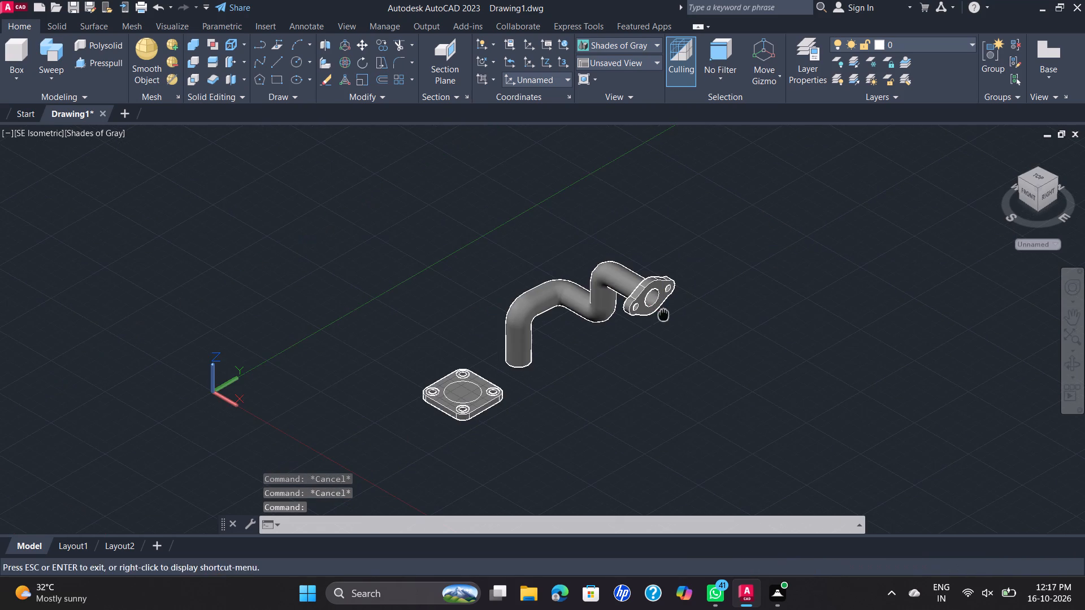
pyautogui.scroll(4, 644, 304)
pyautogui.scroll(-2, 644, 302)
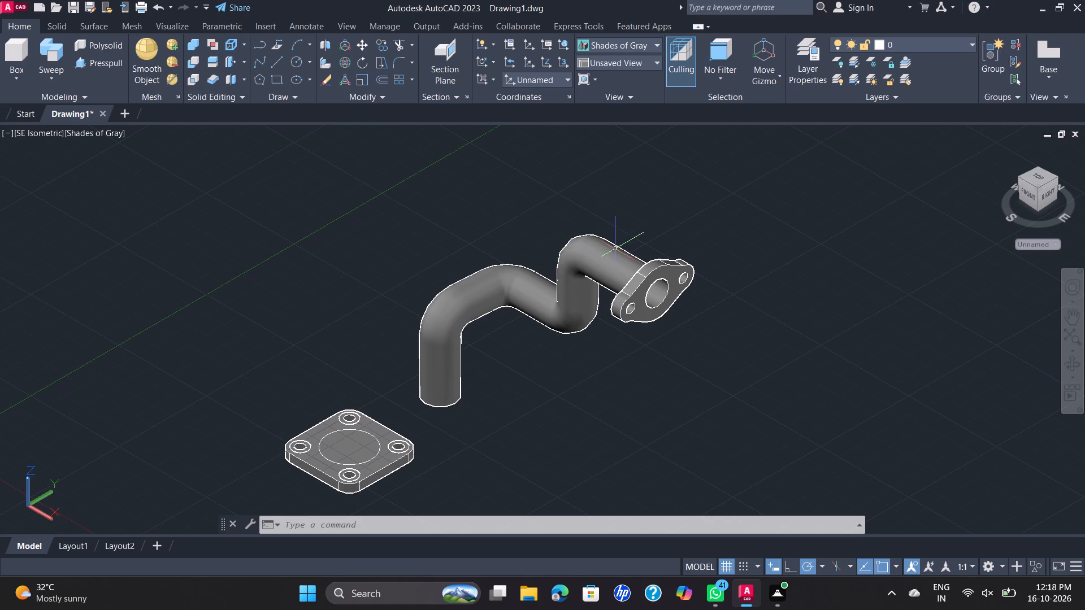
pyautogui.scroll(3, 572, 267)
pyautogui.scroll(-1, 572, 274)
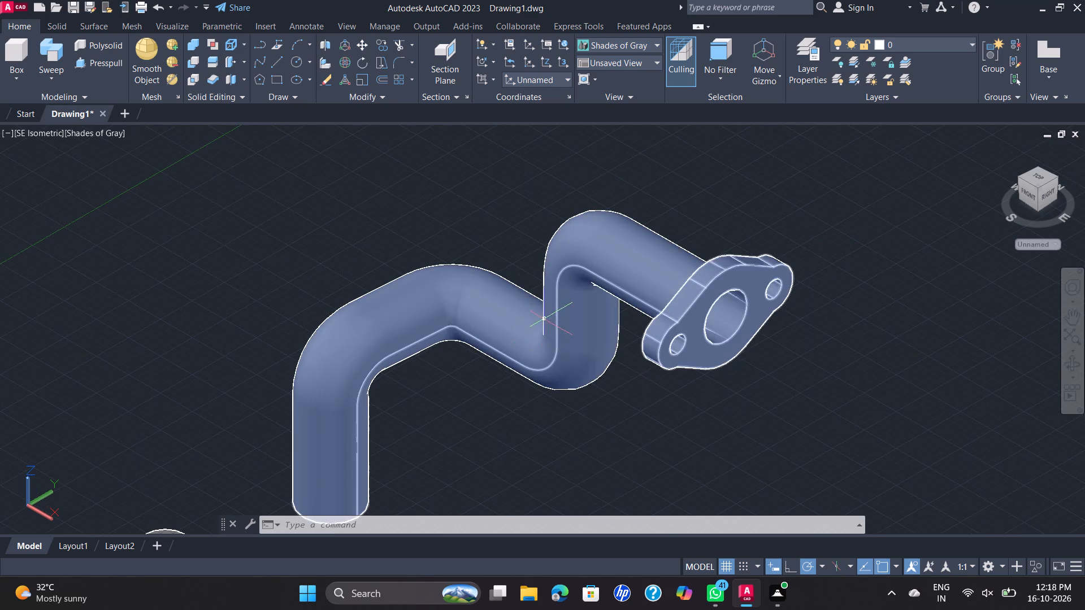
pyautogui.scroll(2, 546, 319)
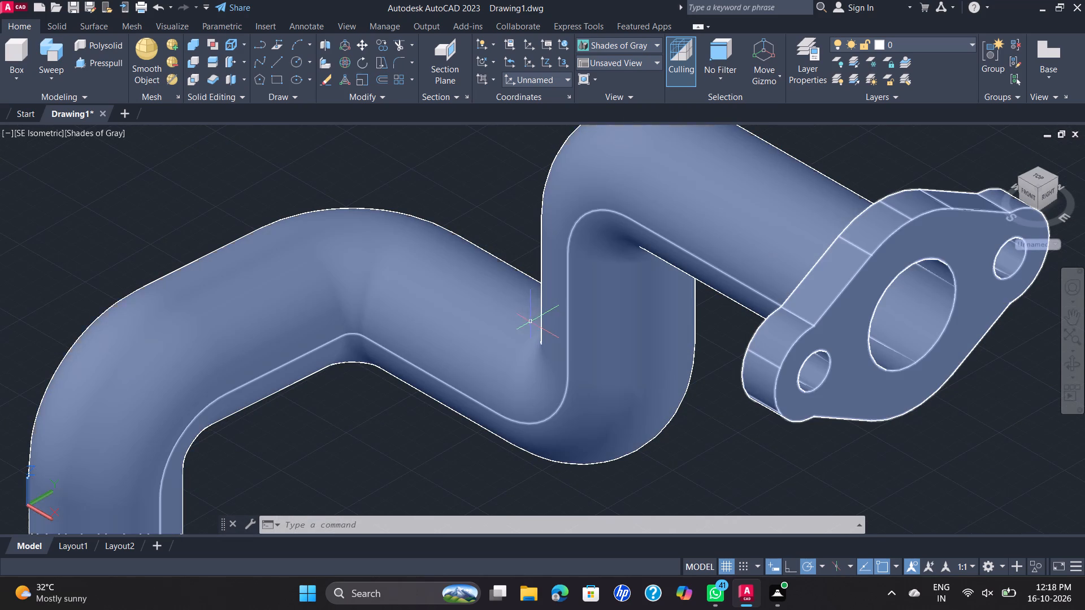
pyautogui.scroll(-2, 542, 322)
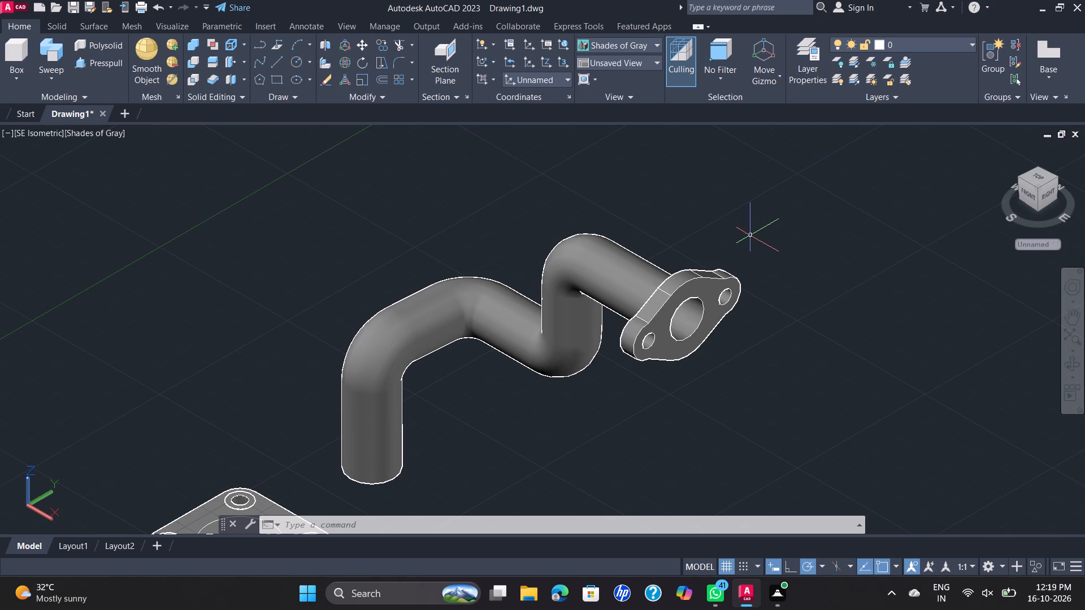
# Change the colour property of the united bent pipe and flange solid to orange, index colour 30.
pyautogui.press('p')
pyautogui.press('r')
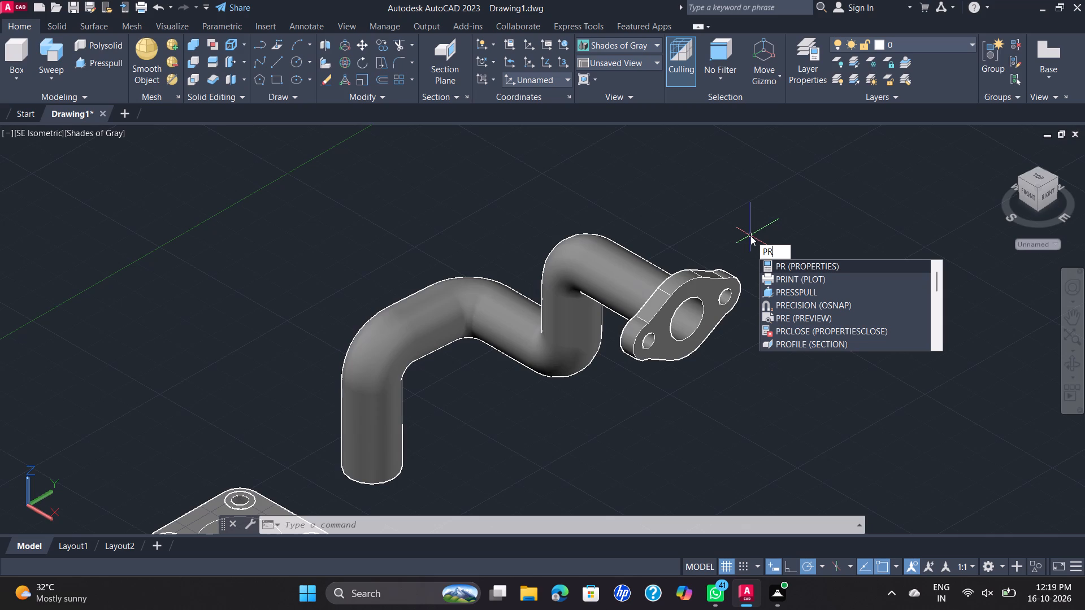
pyautogui.press('Return')
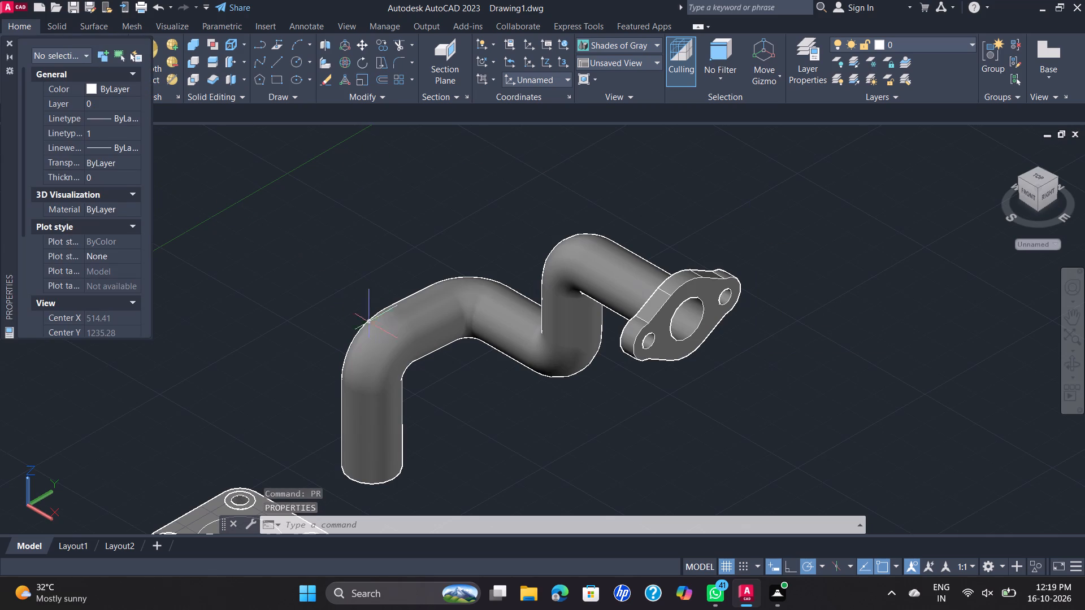
pyautogui.click(387, 345)
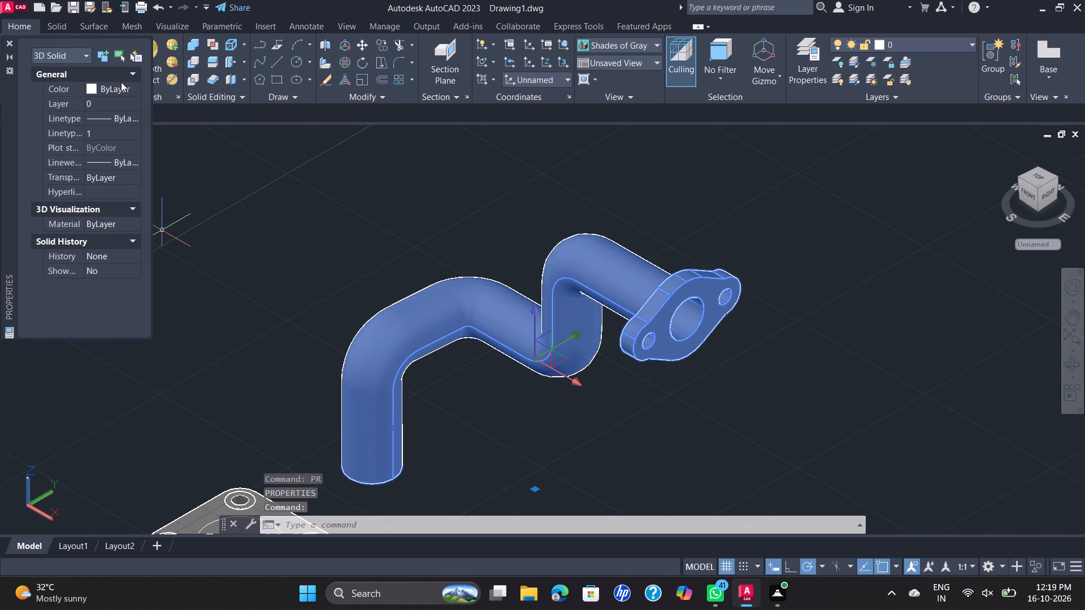
pyautogui.scroll(-4, 137, 210)
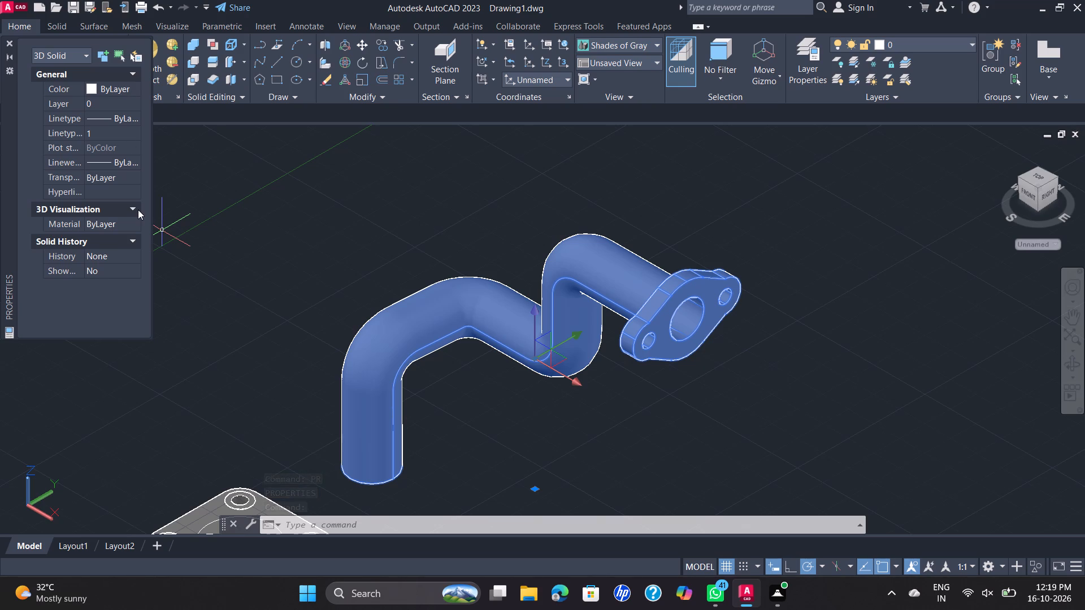
pyautogui.click(130, 209)
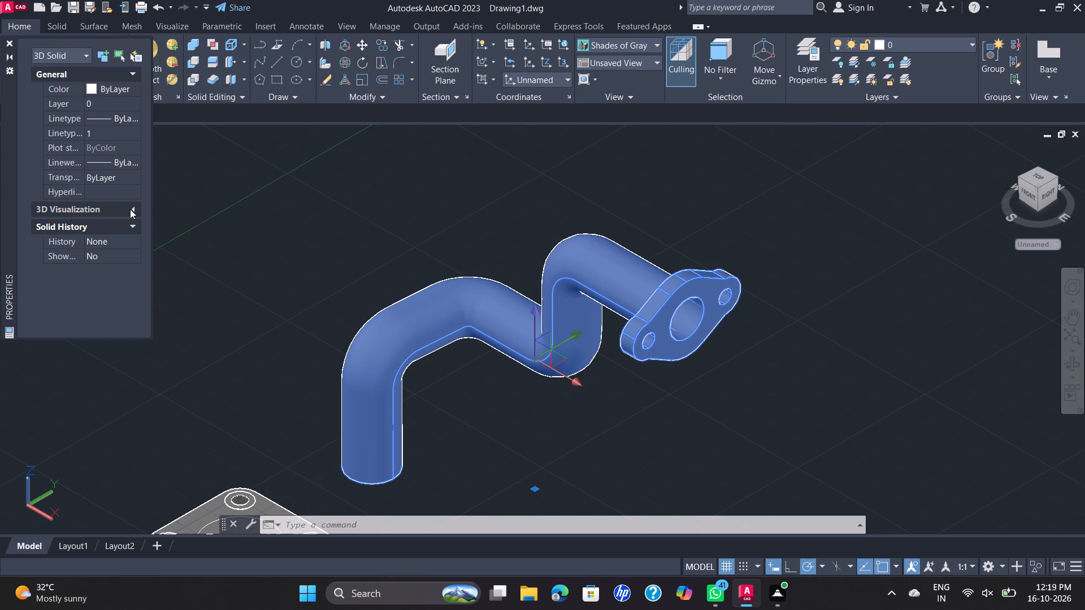
pyautogui.click(130, 209)
pyautogui.click(130, 239)
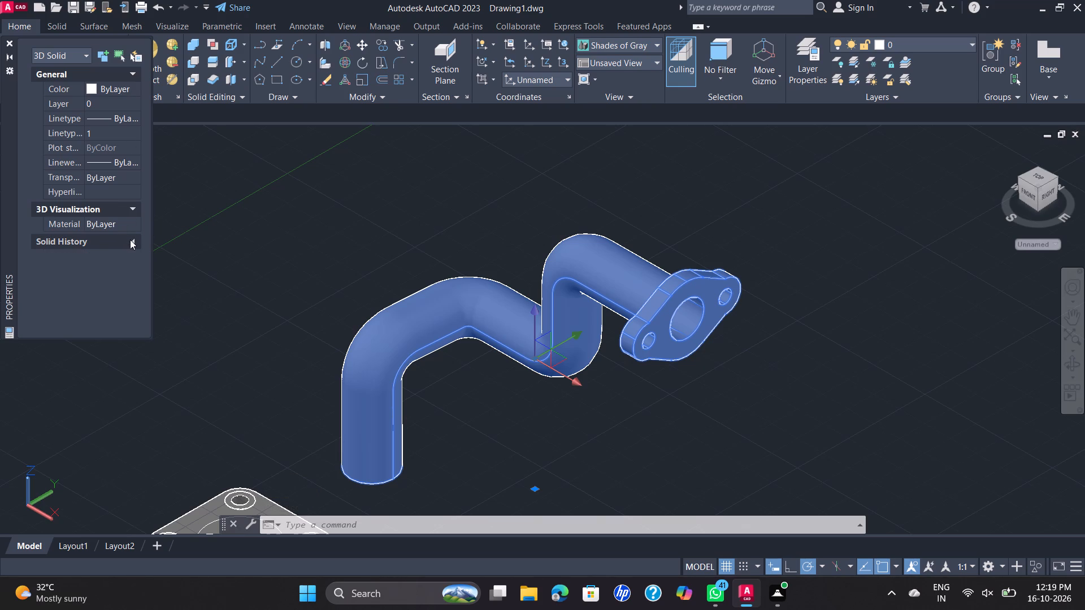
pyautogui.click(131, 239)
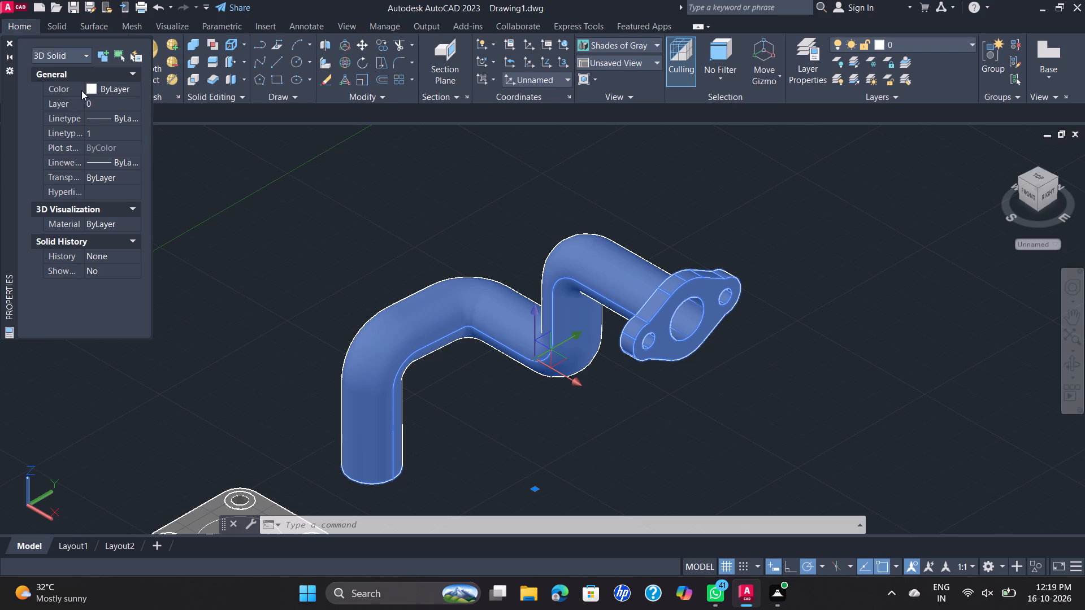
pyautogui.click(88, 90)
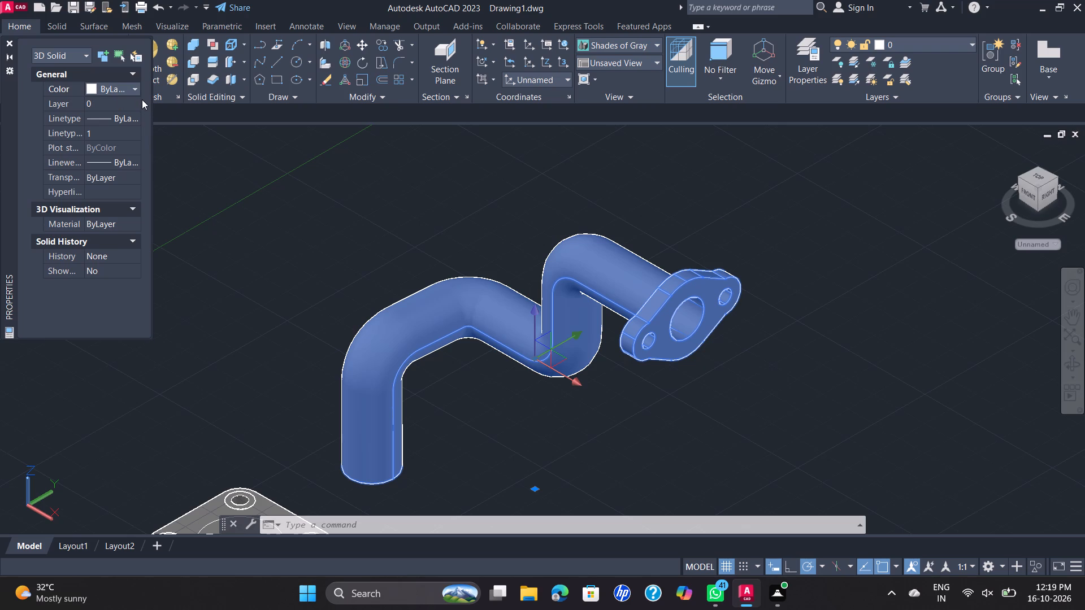
pyautogui.click(137, 93)
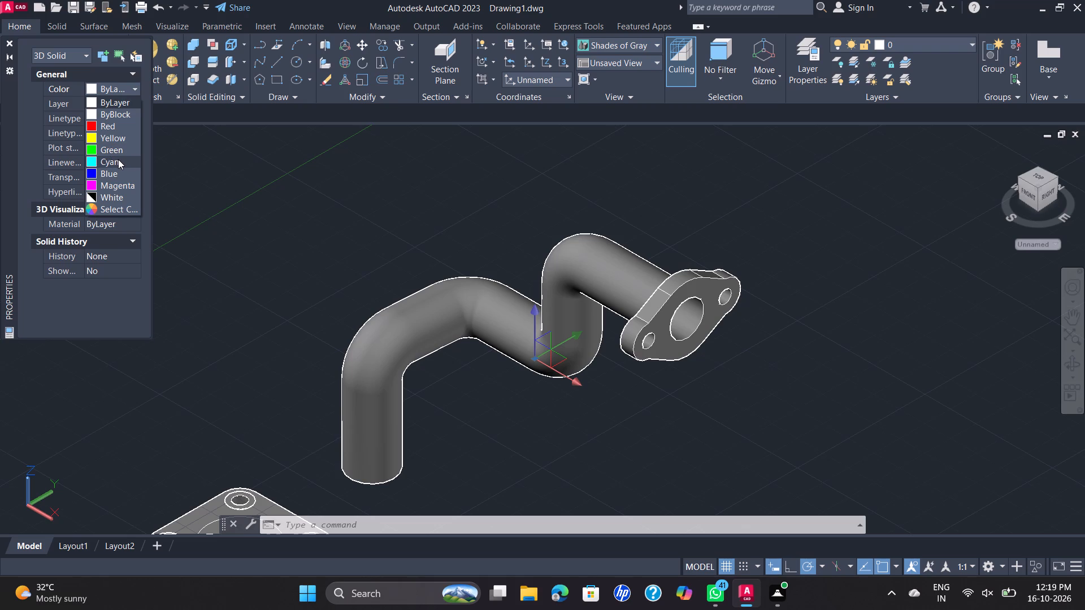
pyautogui.scroll(-2, 90, 182)
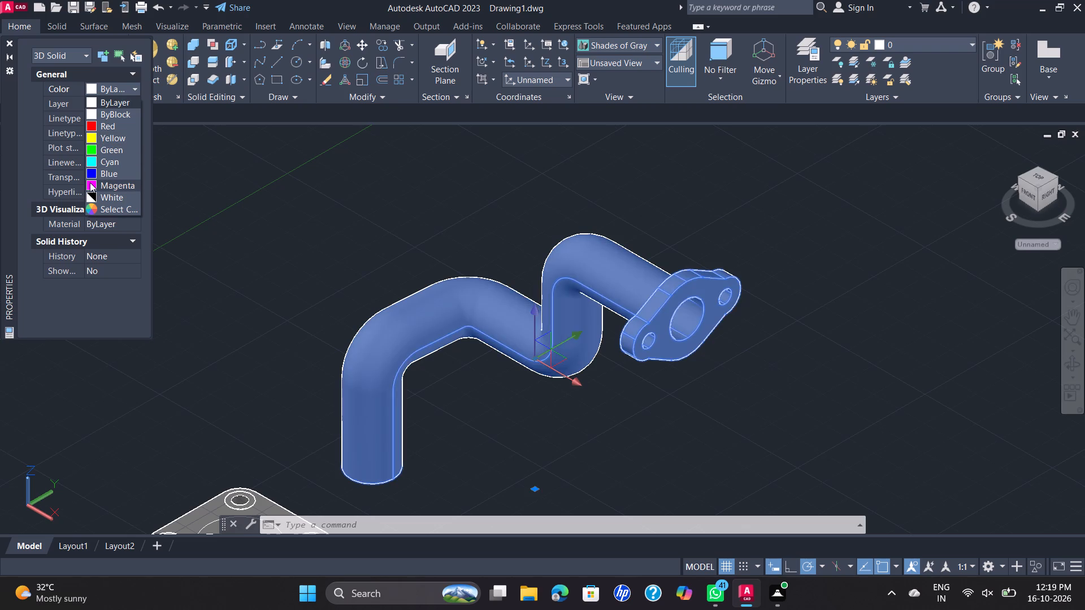
pyautogui.scroll(-1, 90, 182)
pyautogui.click(124, 214)
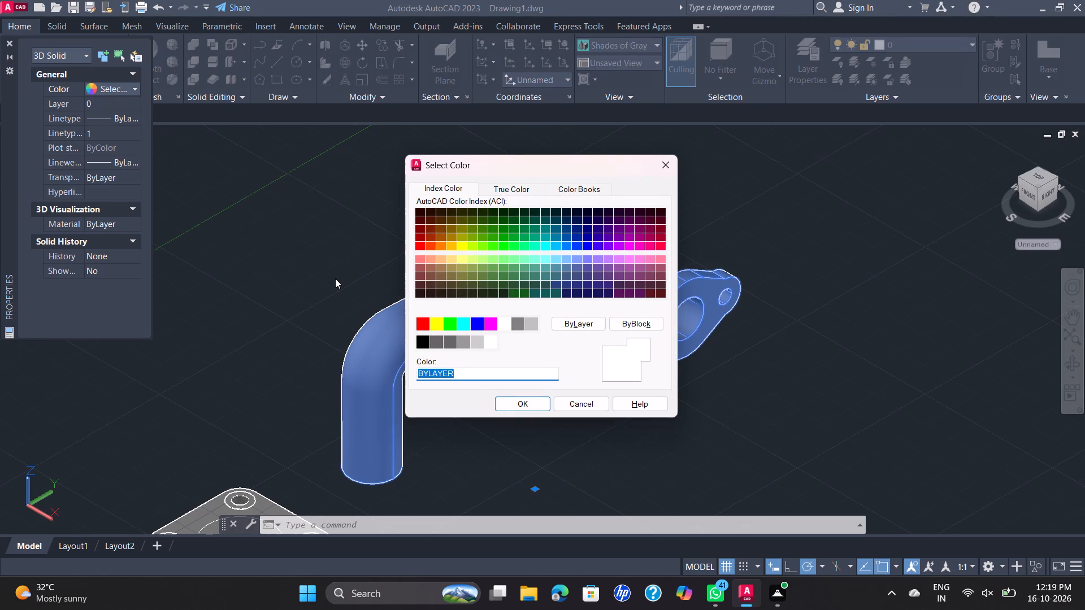
pyautogui.click(437, 247)
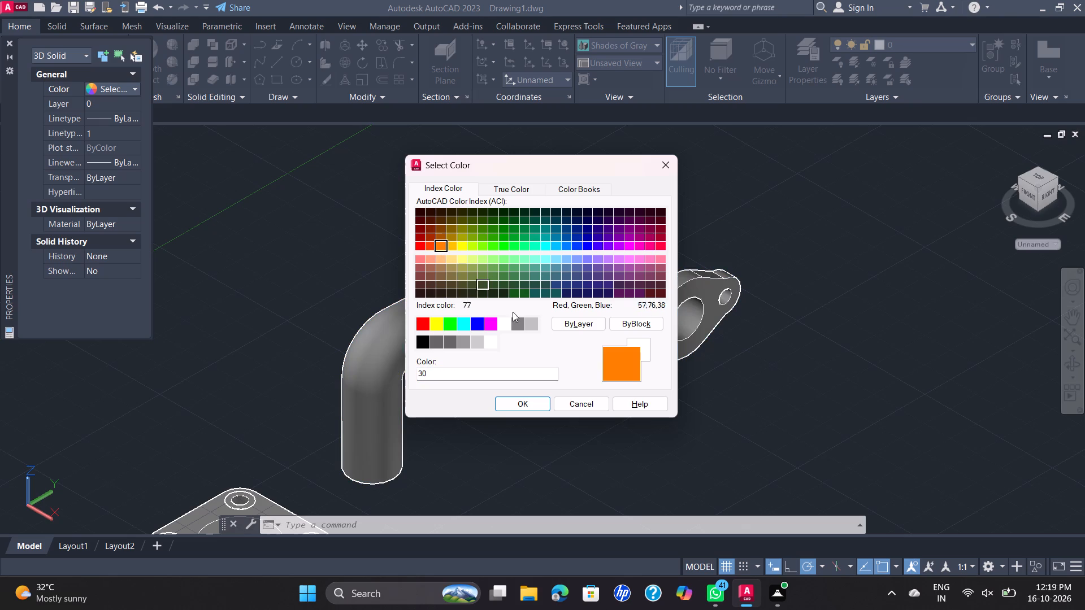
pyautogui.click(535, 406)
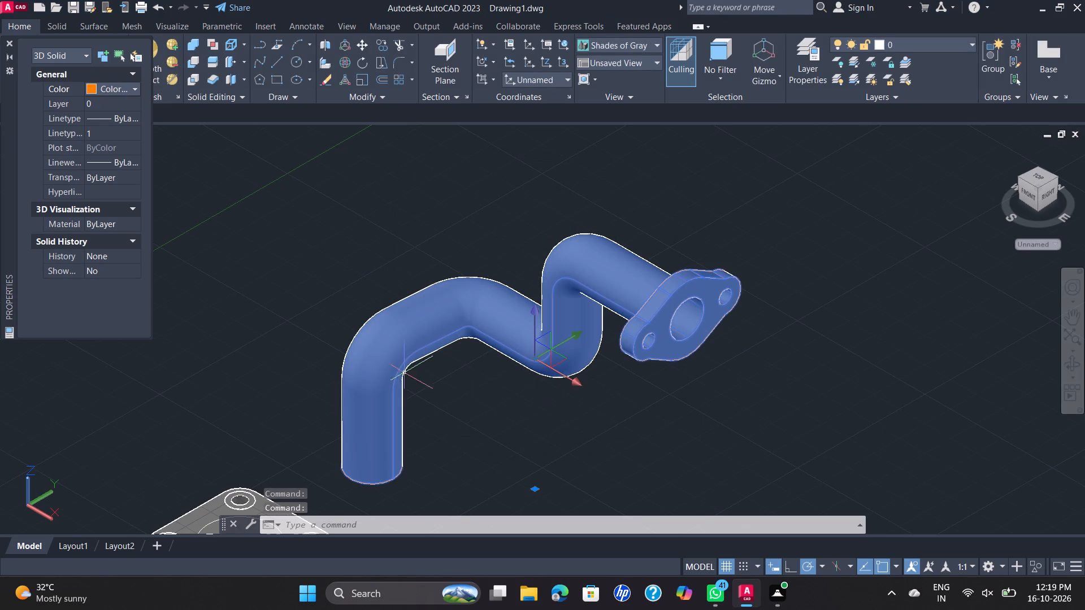
pyautogui.click(403, 337)
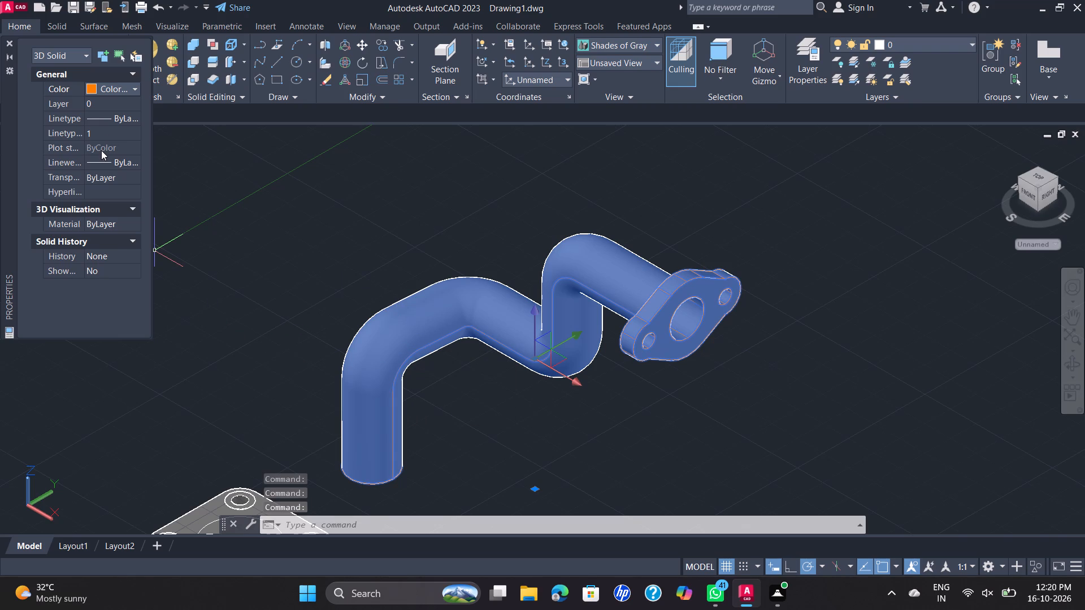
# Try to apply orange index colour 30 to the bent flanged pipe while picking it with the property selection command.
pyautogui.scroll(-2, 123, 125)
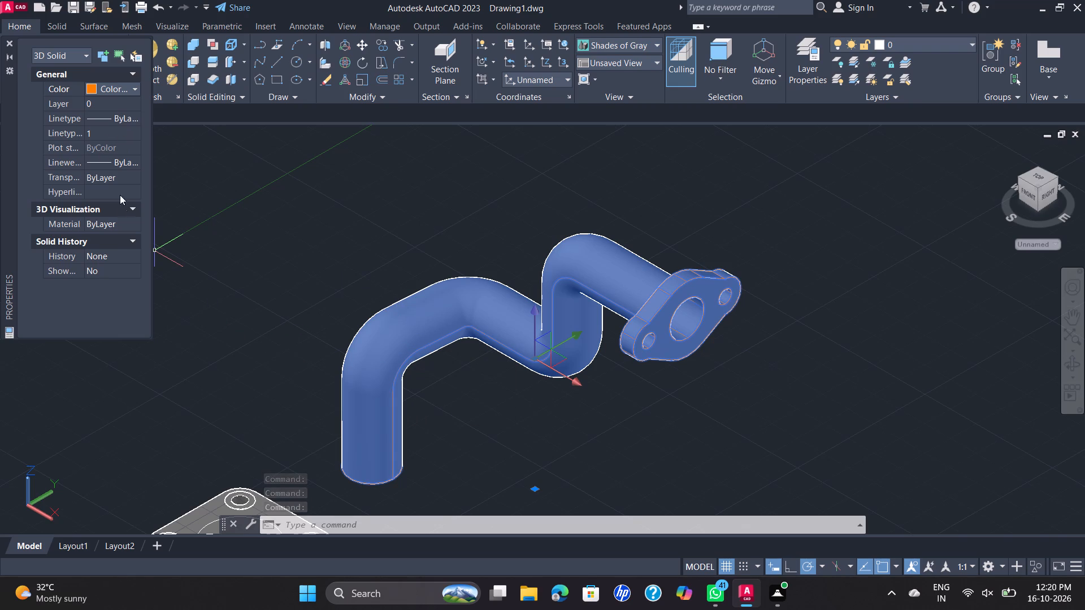
pyautogui.click(116, 56)
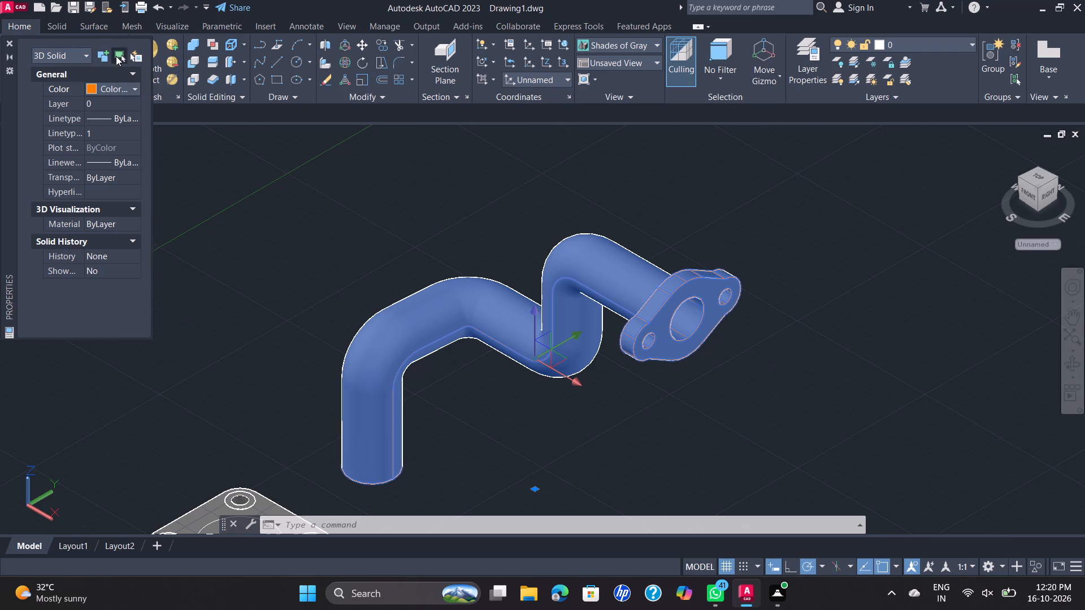
pyautogui.click(426, 326)
pyautogui.click(128, 86)
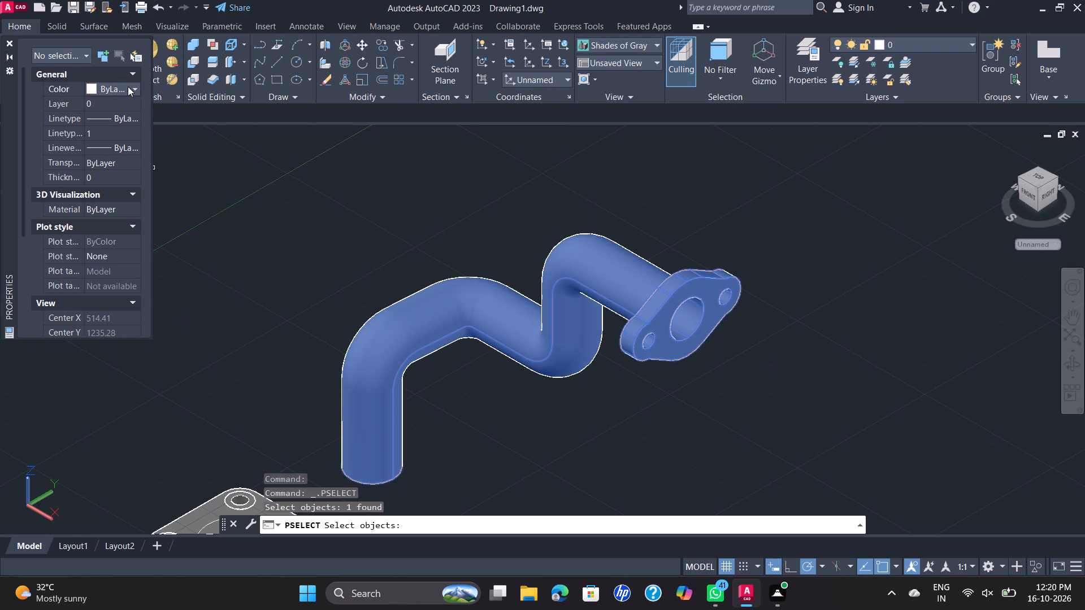
pyautogui.click(134, 86)
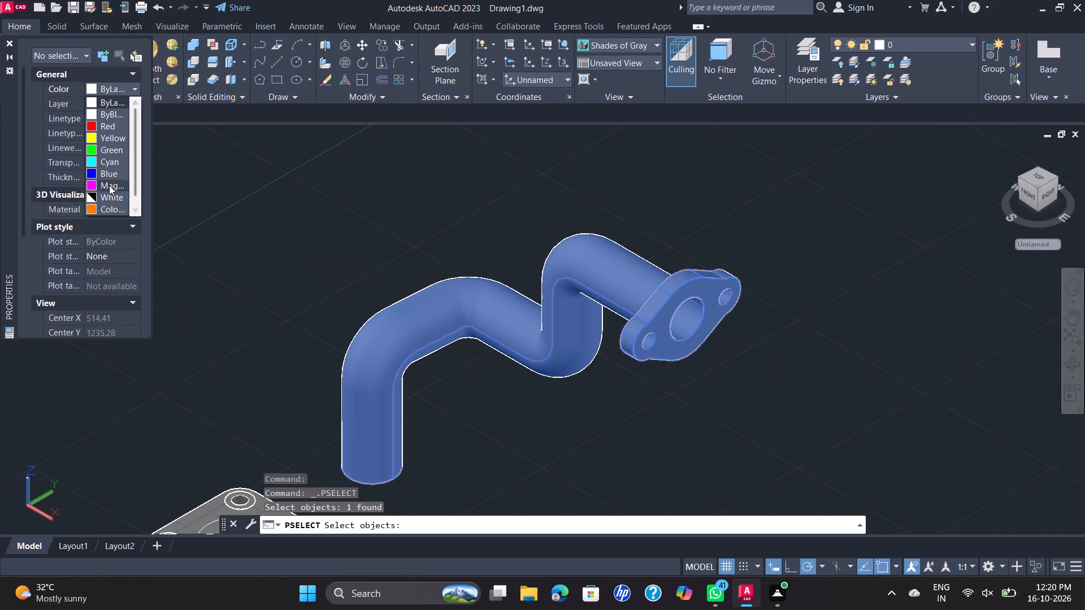
pyautogui.click(95, 205)
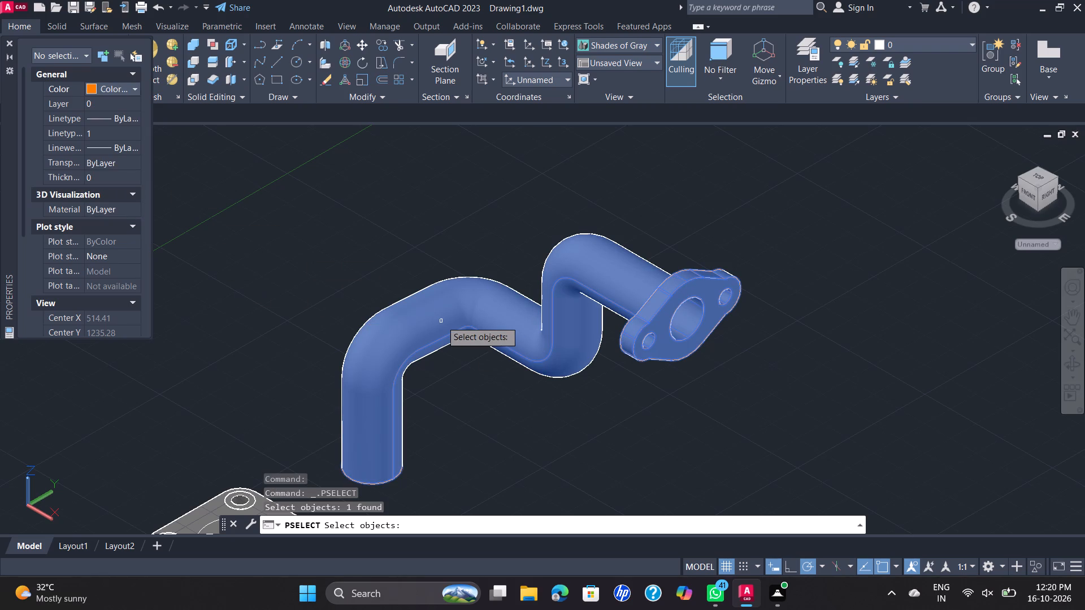
pyautogui.click(440, 320)
pyautogui.doubleClick(552, 313)
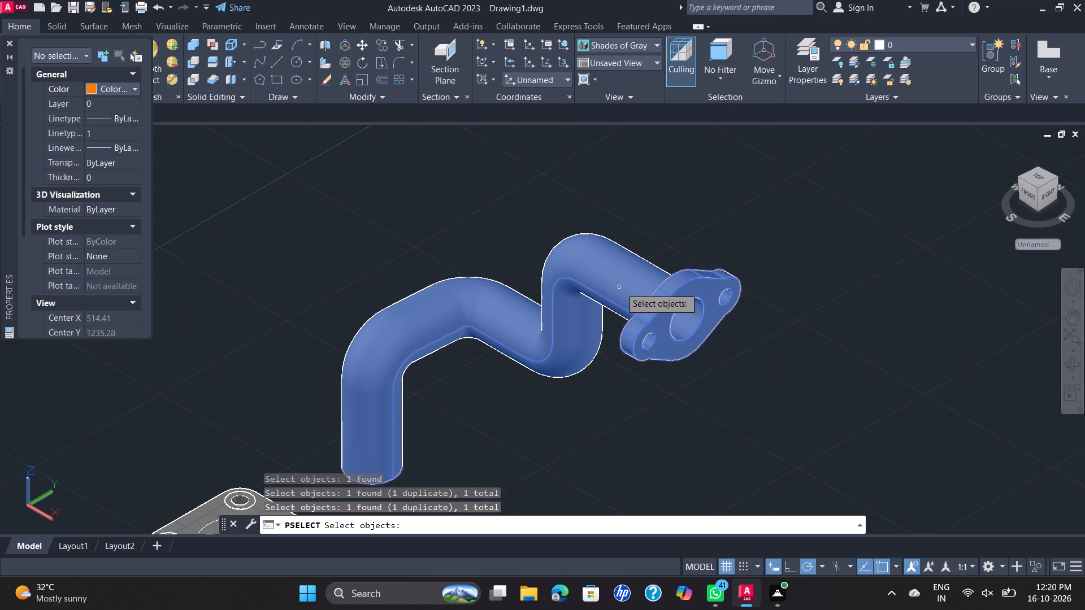
pyautogui.click(630, 286)
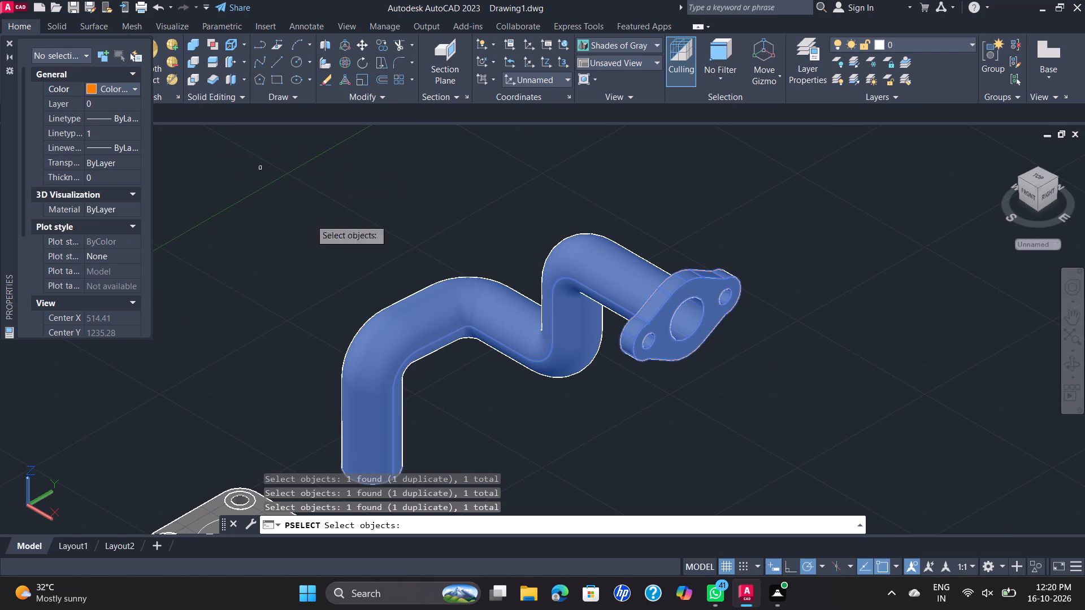
pyautogui.click(457, 320)
pyautogui.press('Escape')
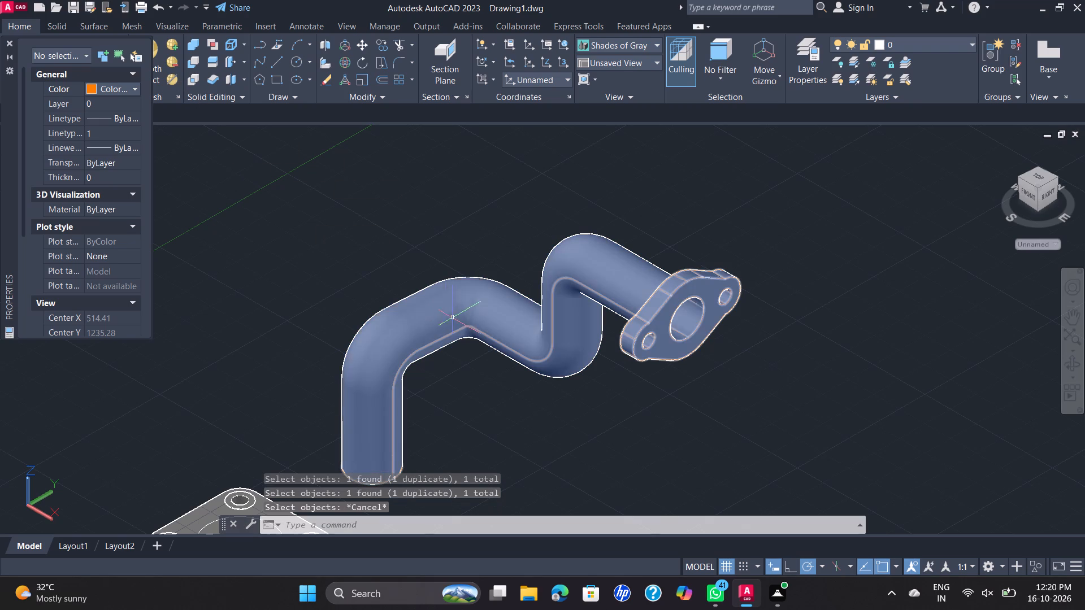
pyautogui.click(129, 90)
pyautogui.click(105, 194)
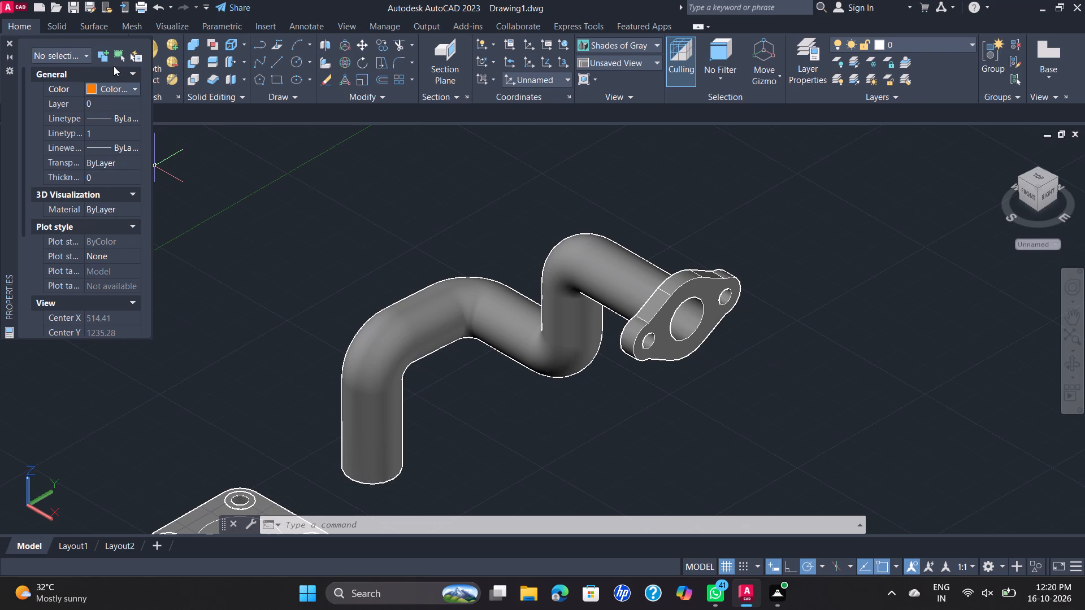
# Reselect the united bent pipe and flange solid and check its colour property.
pyautogui.click(119, 52)
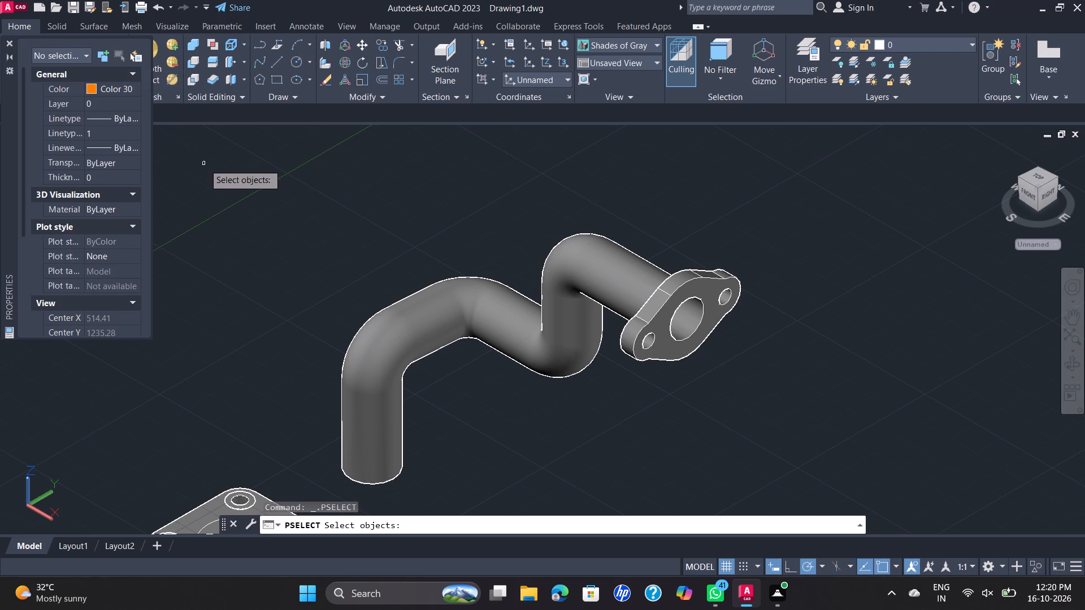
pyautogui.click(406, 327)
pyautogui.rightClick(411, 223)
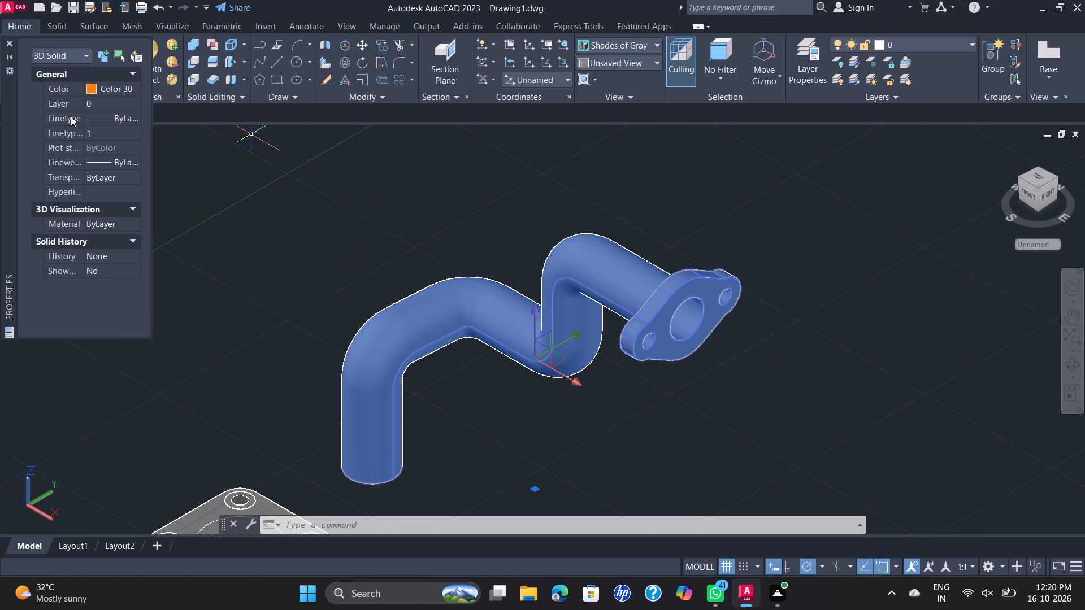
pyautogui.click(89, 91)
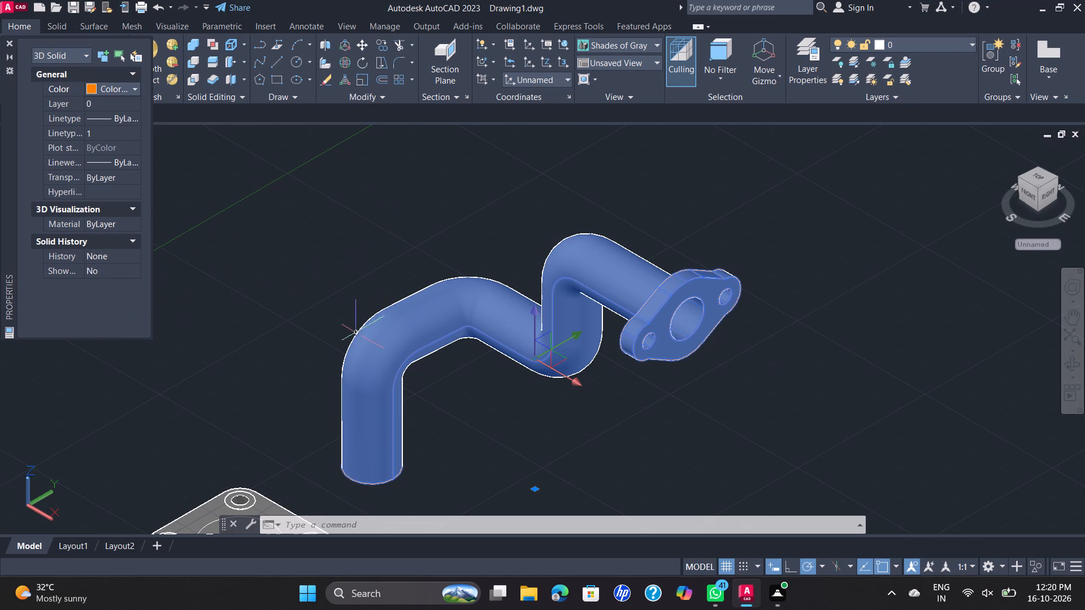
pyautogui.click(370, 343)
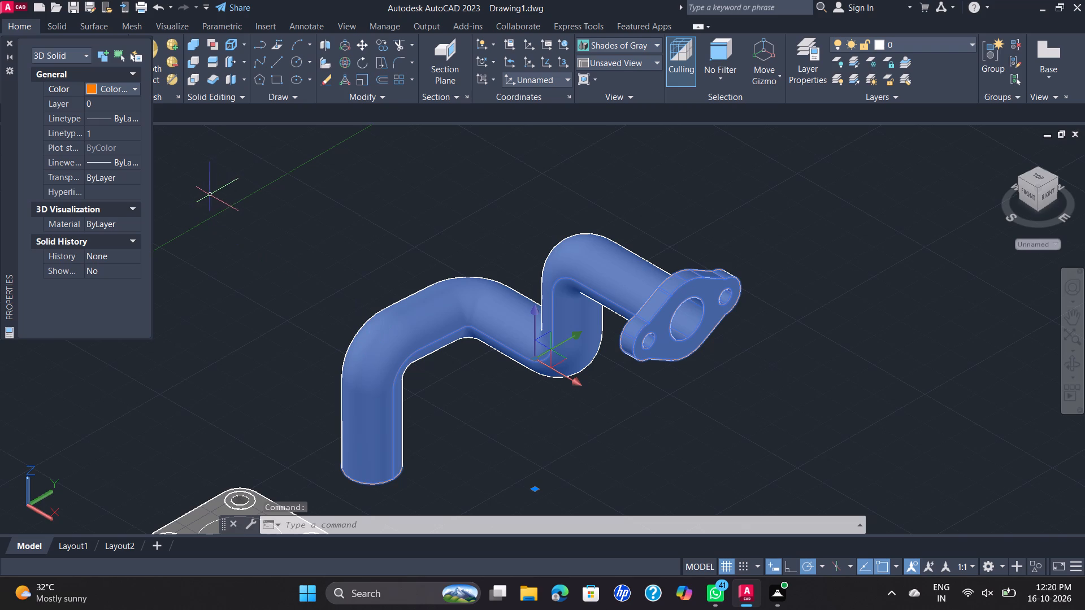
# Toggle the PICKADD selection setting.
pyautogui.click(99, 56)
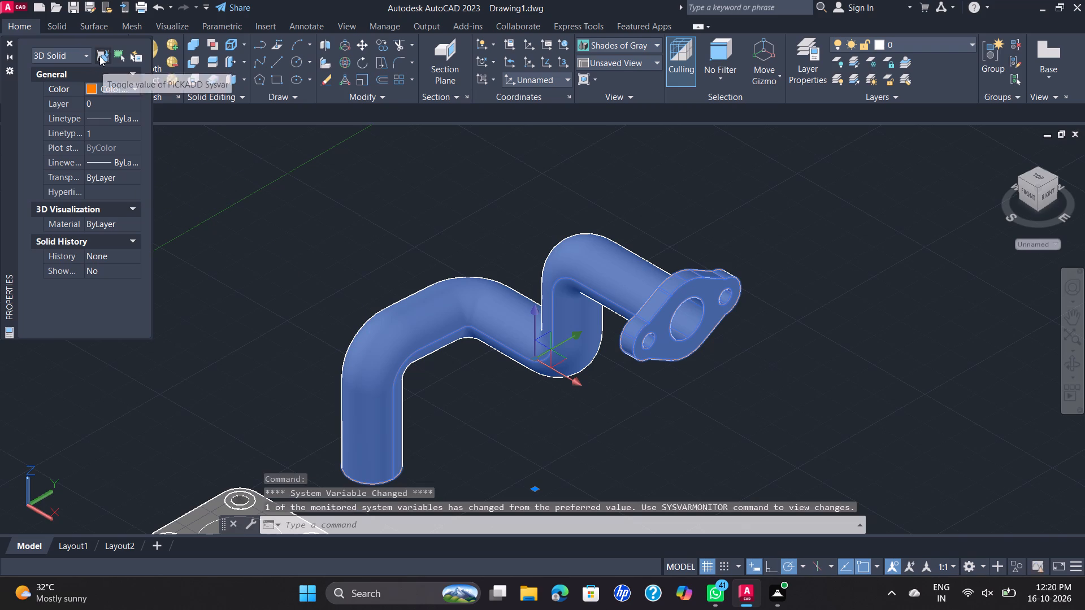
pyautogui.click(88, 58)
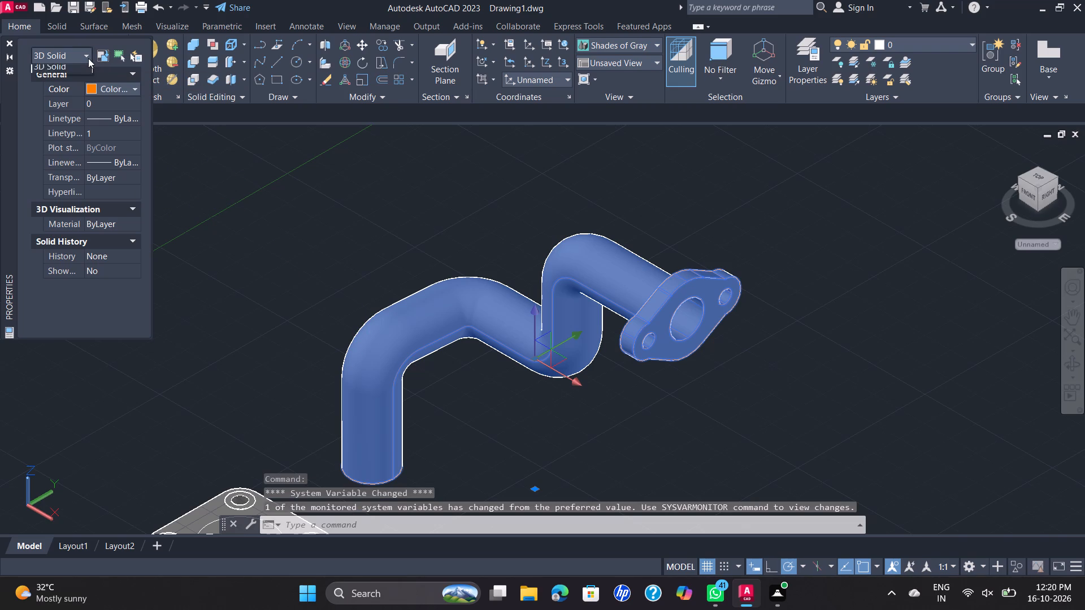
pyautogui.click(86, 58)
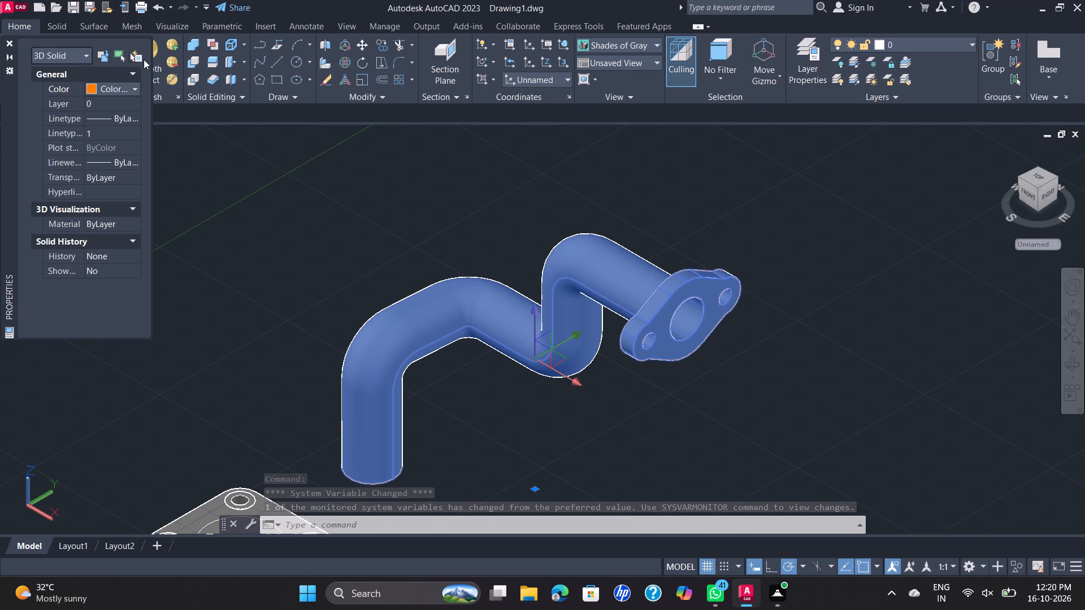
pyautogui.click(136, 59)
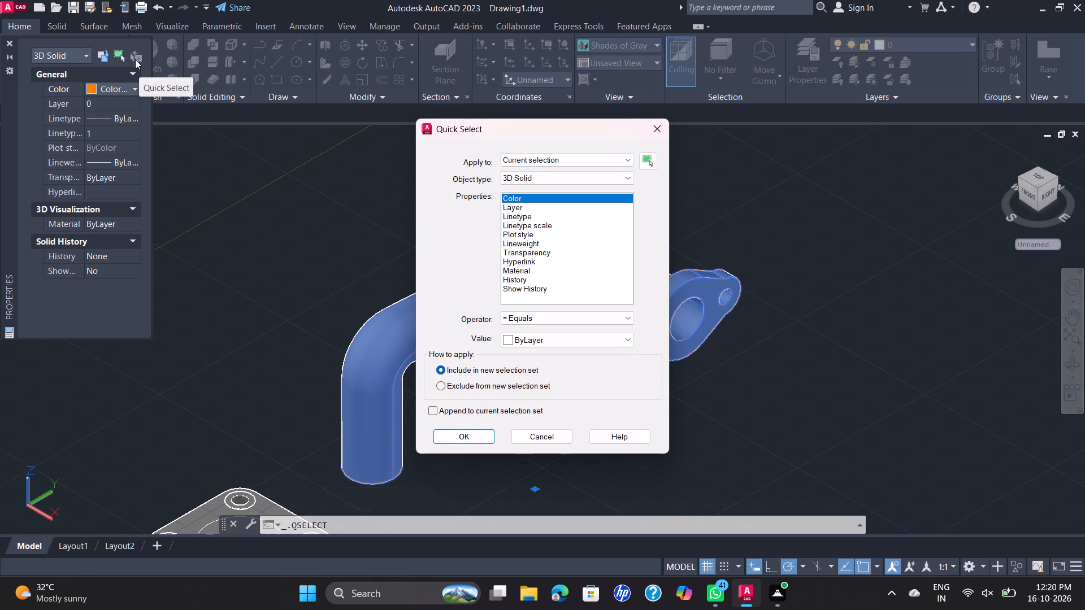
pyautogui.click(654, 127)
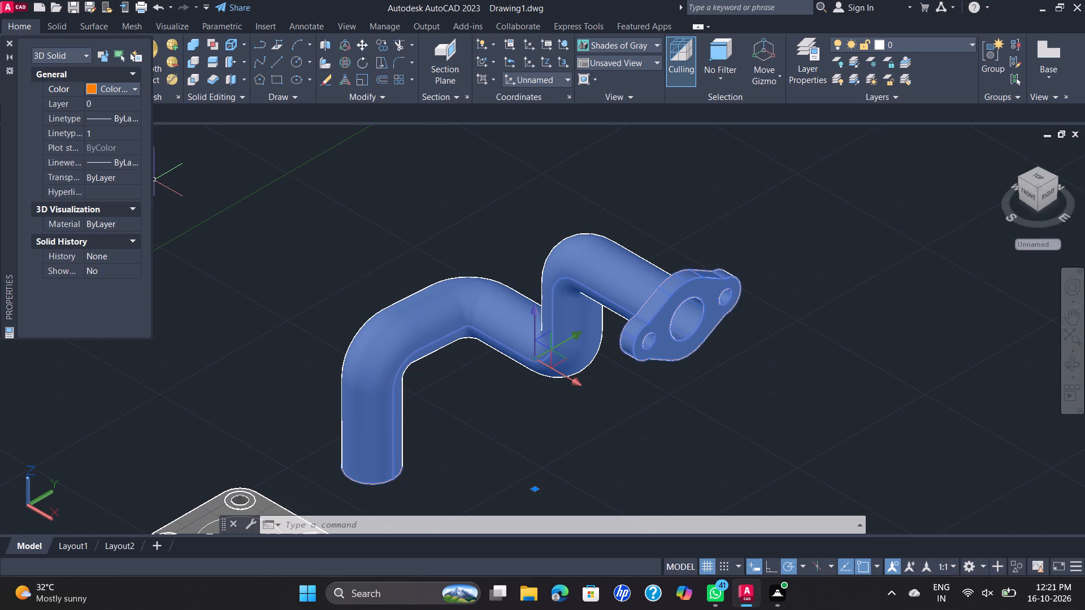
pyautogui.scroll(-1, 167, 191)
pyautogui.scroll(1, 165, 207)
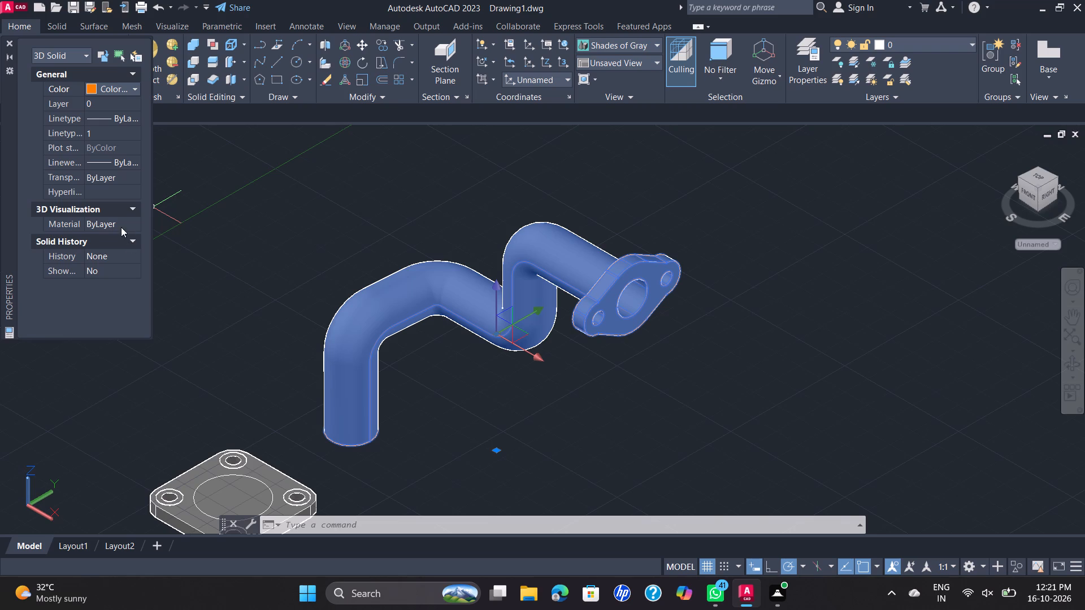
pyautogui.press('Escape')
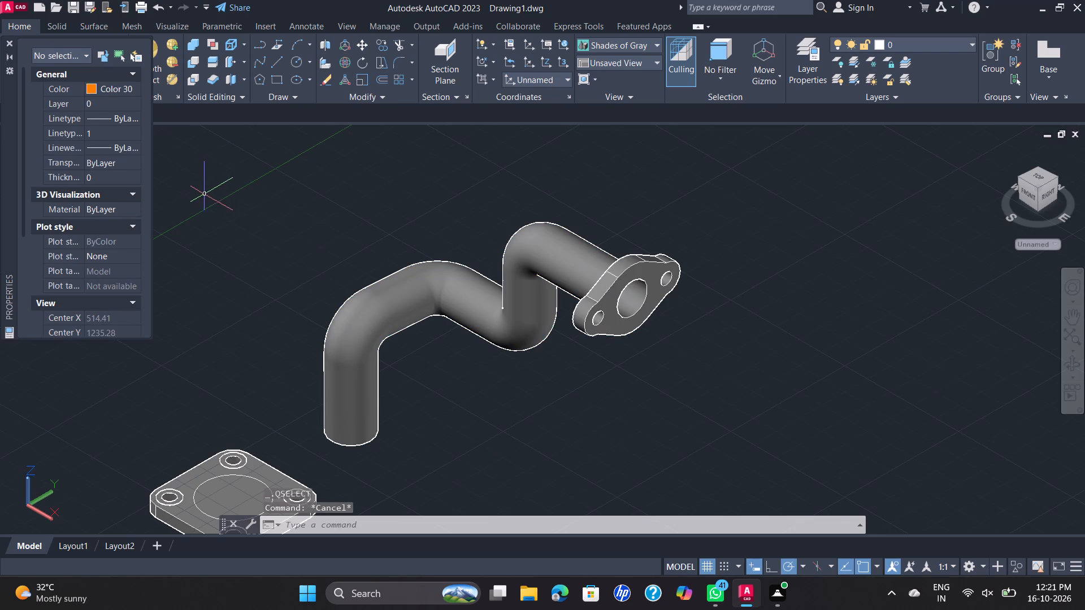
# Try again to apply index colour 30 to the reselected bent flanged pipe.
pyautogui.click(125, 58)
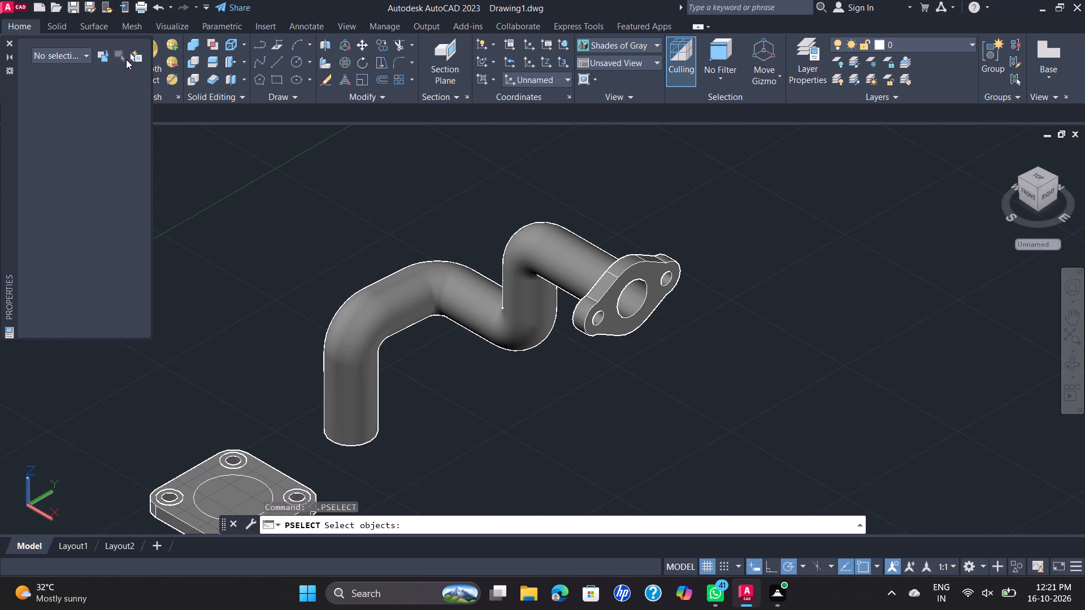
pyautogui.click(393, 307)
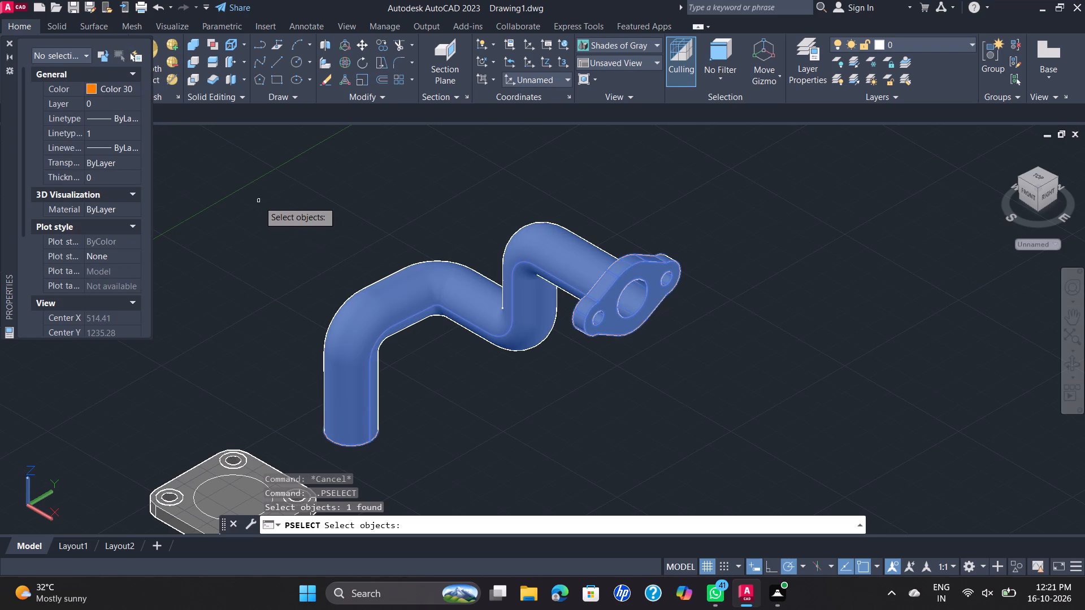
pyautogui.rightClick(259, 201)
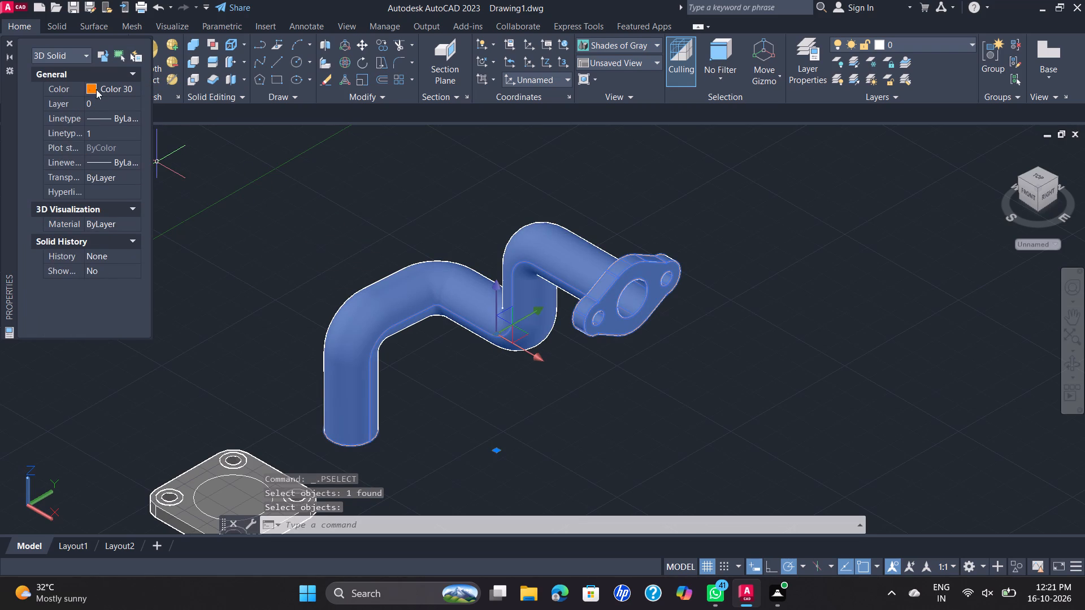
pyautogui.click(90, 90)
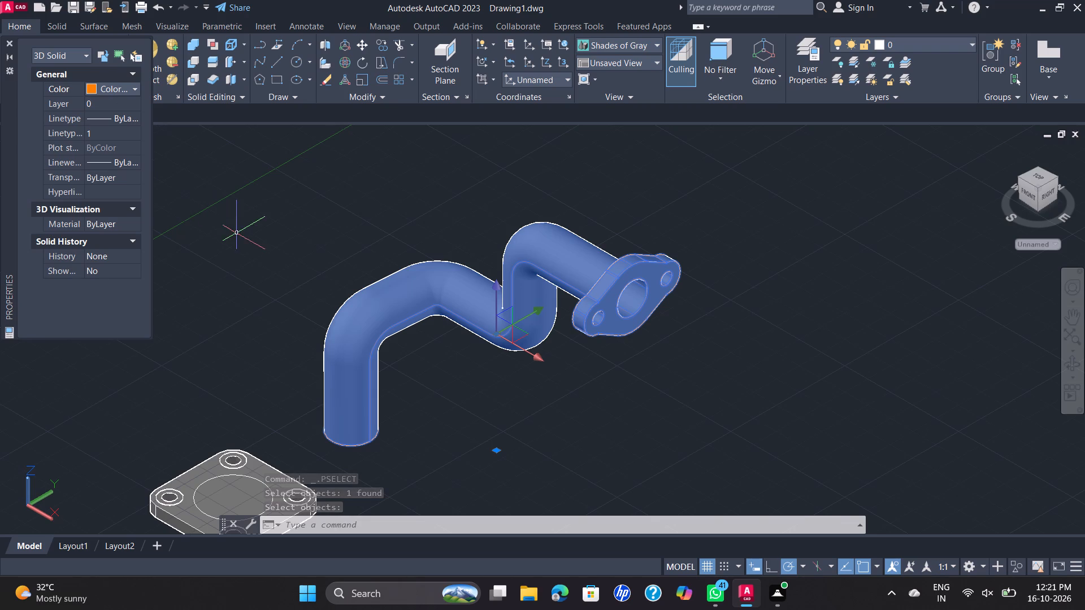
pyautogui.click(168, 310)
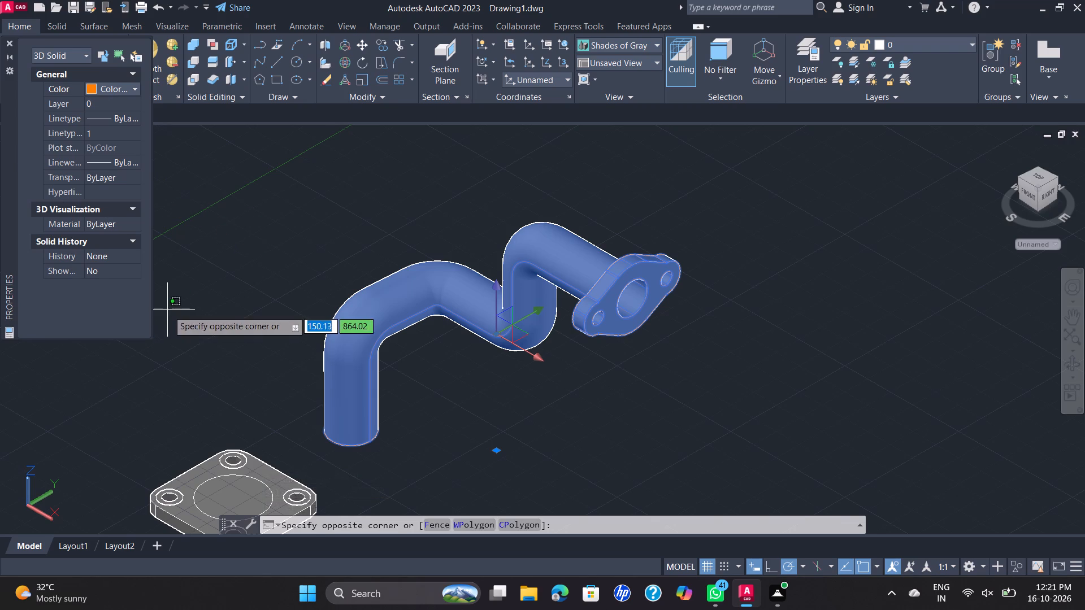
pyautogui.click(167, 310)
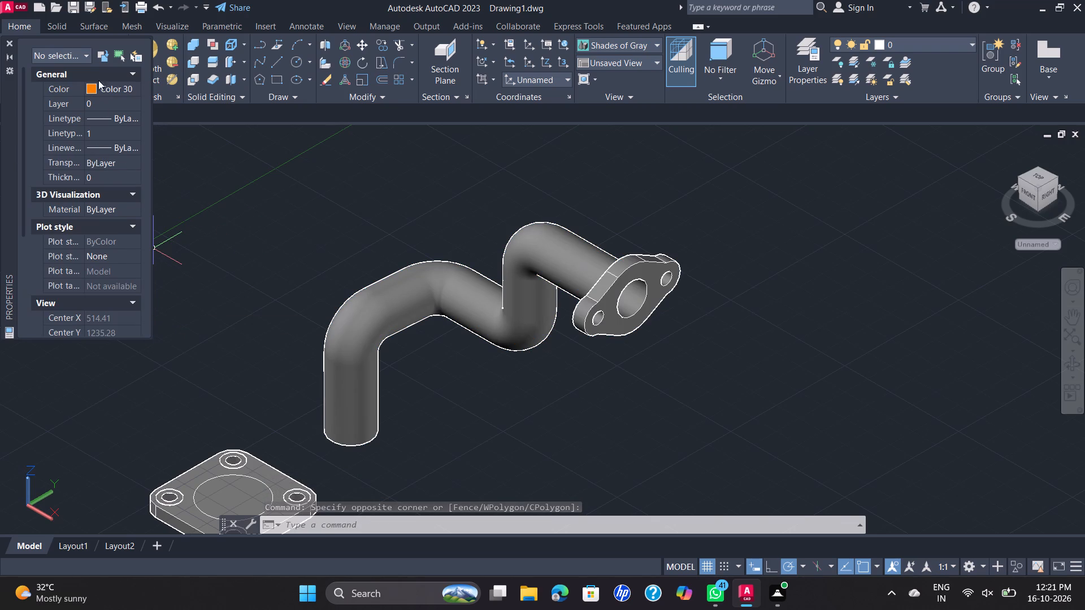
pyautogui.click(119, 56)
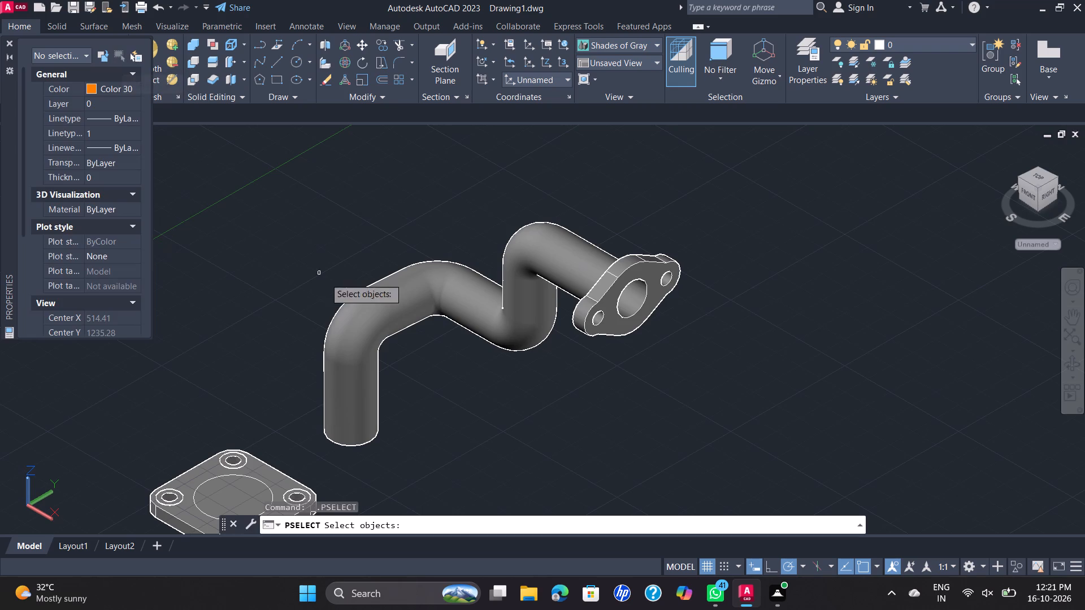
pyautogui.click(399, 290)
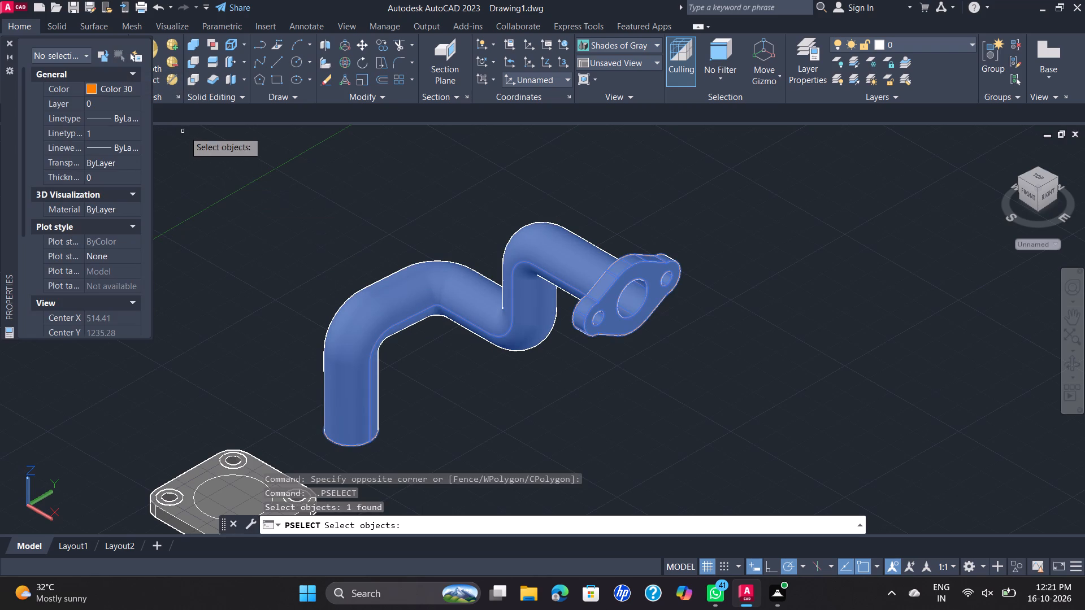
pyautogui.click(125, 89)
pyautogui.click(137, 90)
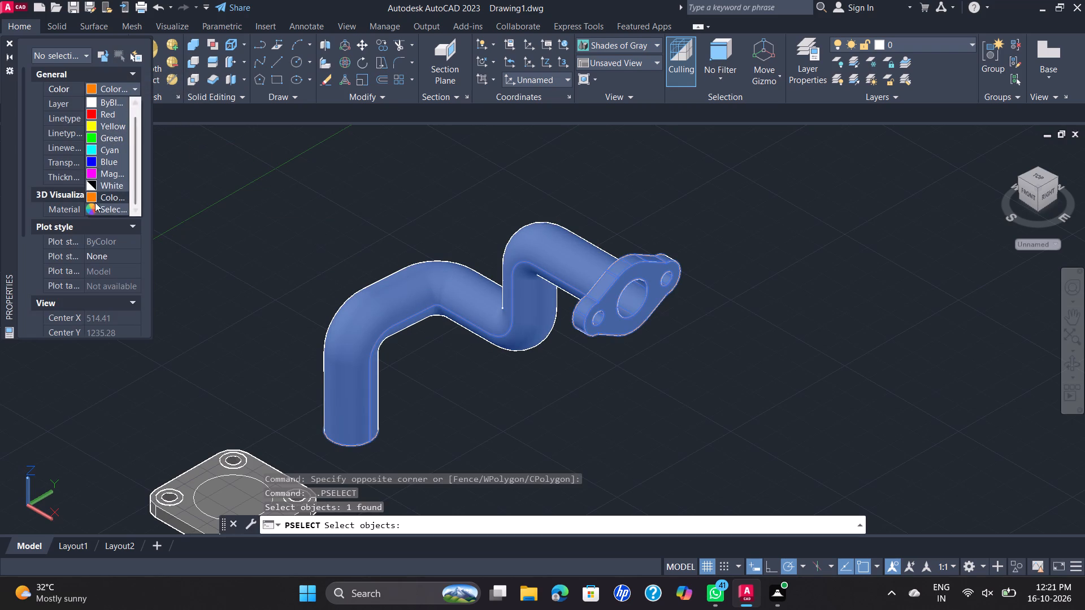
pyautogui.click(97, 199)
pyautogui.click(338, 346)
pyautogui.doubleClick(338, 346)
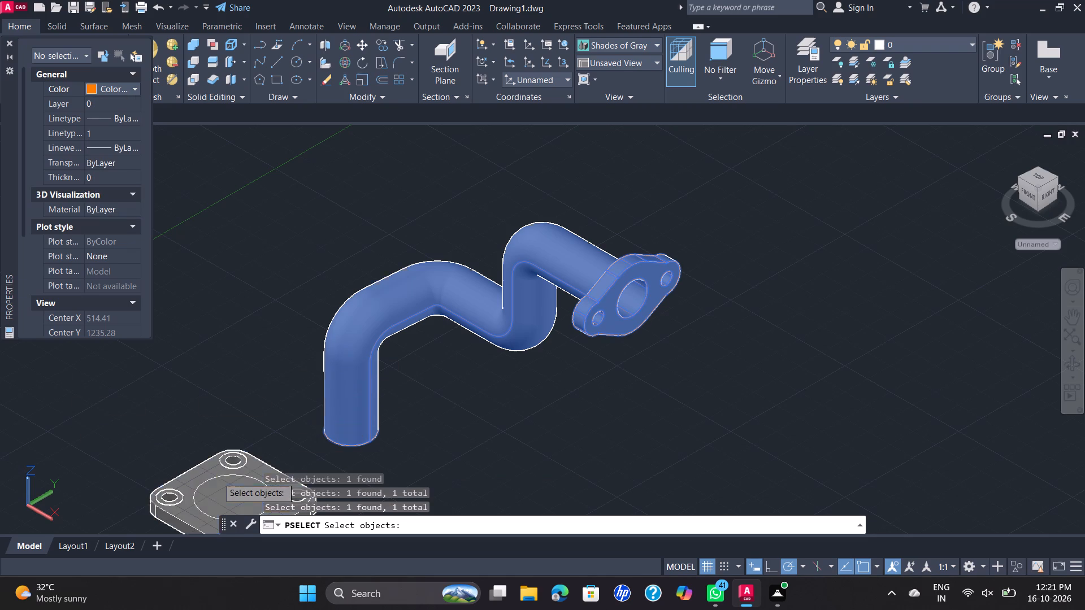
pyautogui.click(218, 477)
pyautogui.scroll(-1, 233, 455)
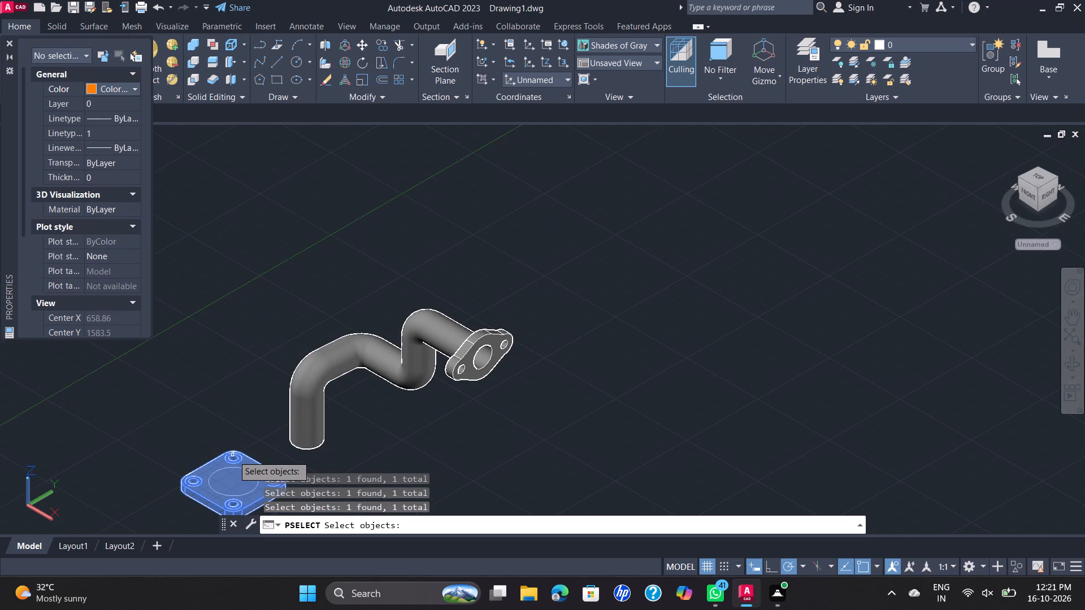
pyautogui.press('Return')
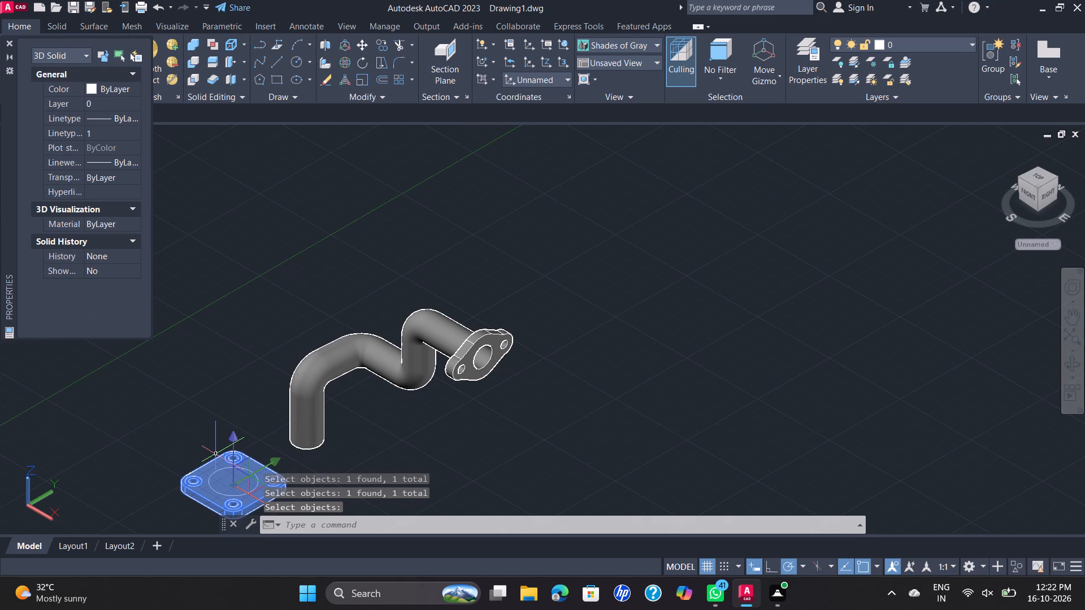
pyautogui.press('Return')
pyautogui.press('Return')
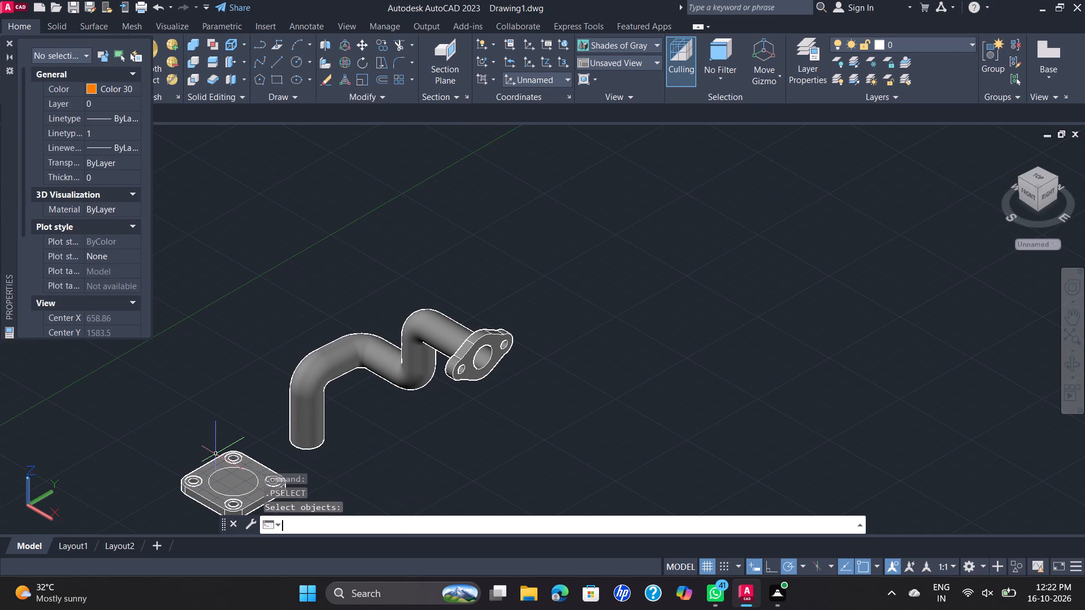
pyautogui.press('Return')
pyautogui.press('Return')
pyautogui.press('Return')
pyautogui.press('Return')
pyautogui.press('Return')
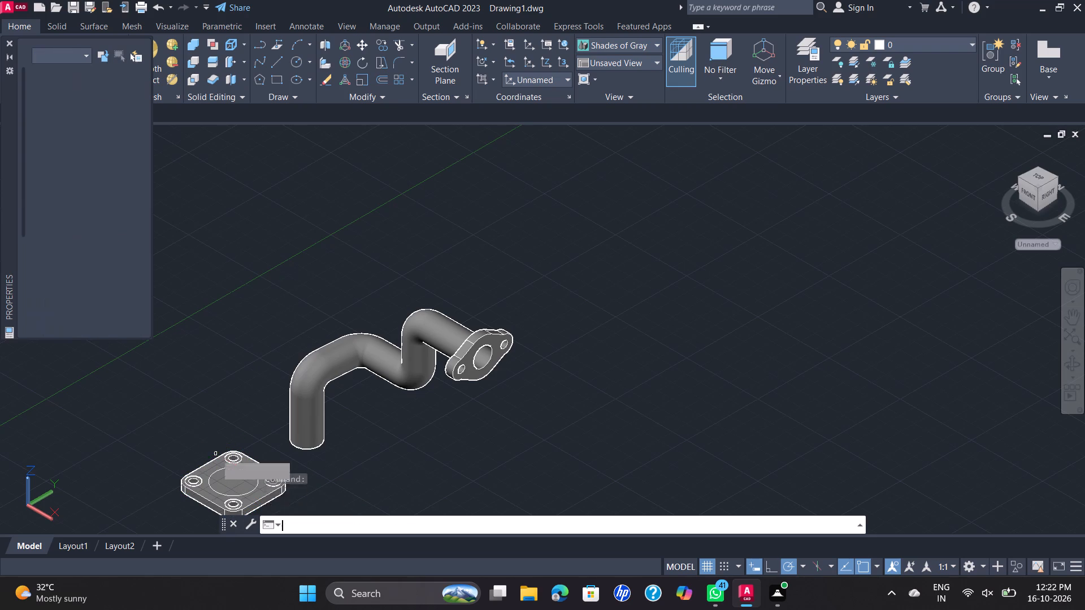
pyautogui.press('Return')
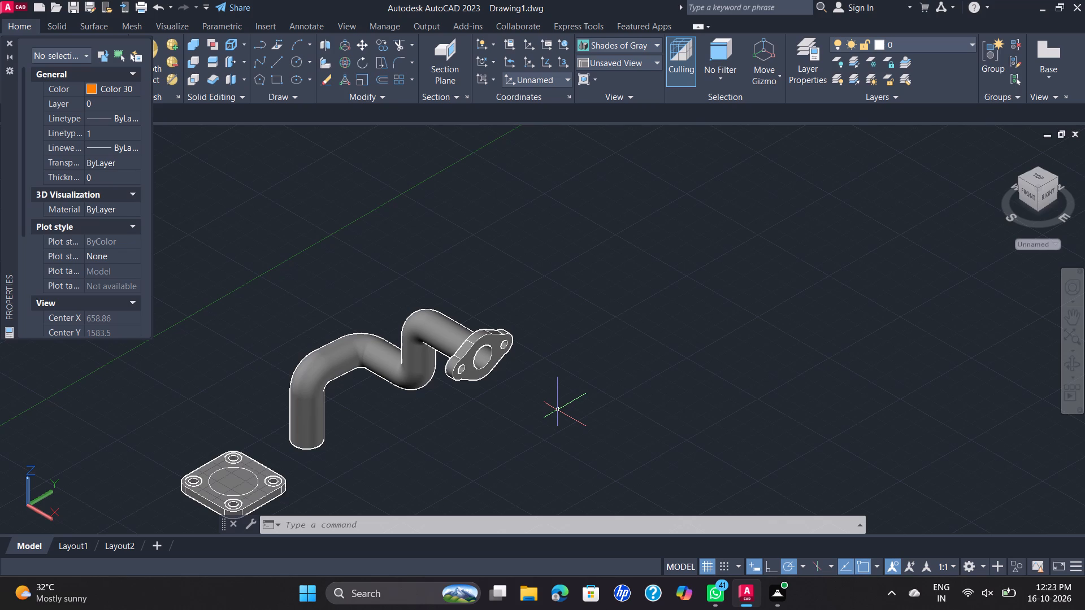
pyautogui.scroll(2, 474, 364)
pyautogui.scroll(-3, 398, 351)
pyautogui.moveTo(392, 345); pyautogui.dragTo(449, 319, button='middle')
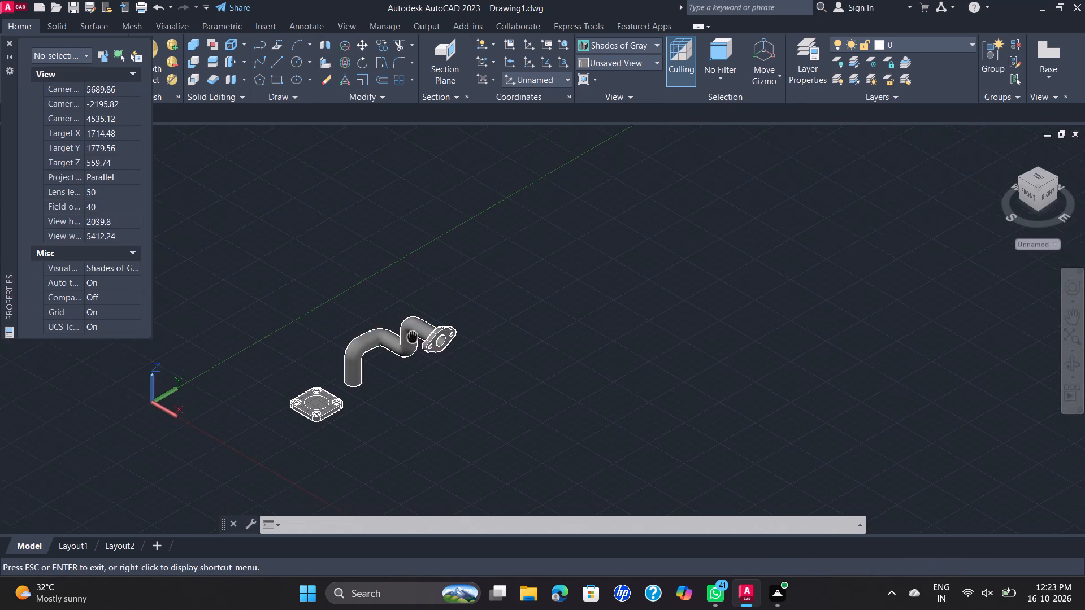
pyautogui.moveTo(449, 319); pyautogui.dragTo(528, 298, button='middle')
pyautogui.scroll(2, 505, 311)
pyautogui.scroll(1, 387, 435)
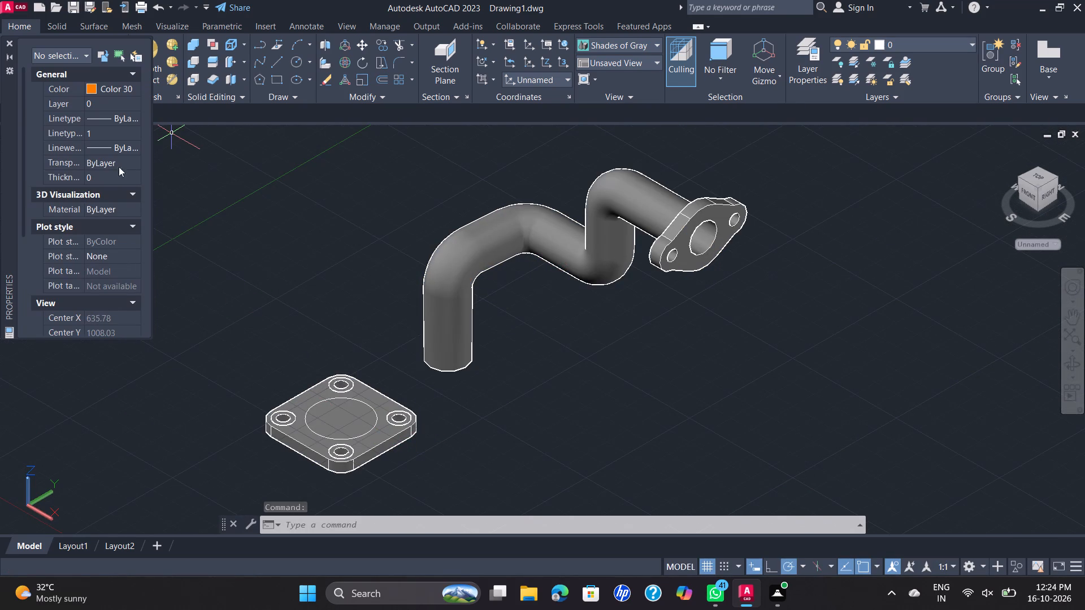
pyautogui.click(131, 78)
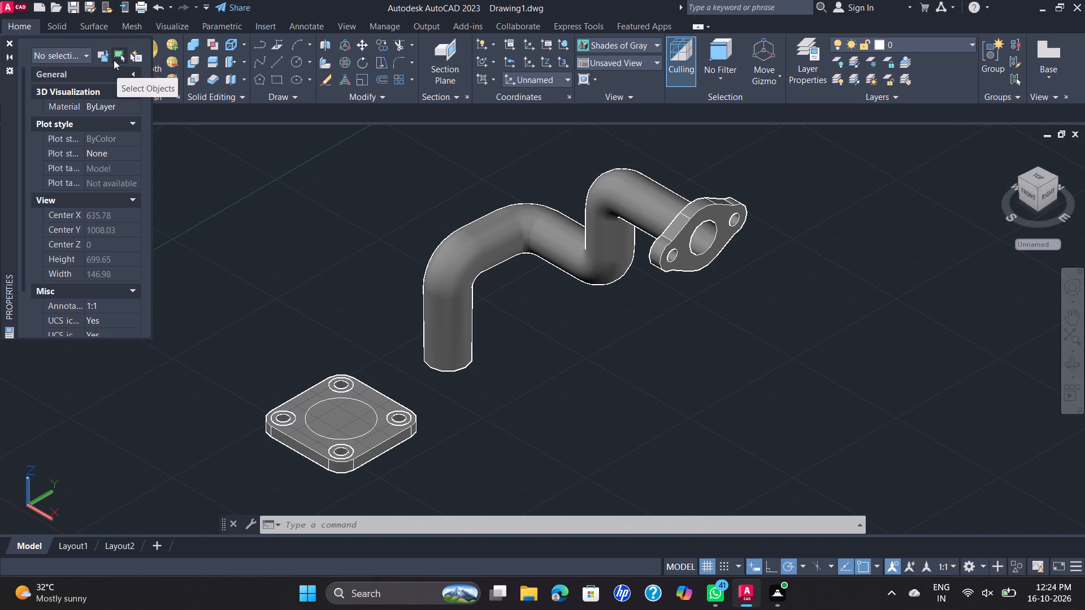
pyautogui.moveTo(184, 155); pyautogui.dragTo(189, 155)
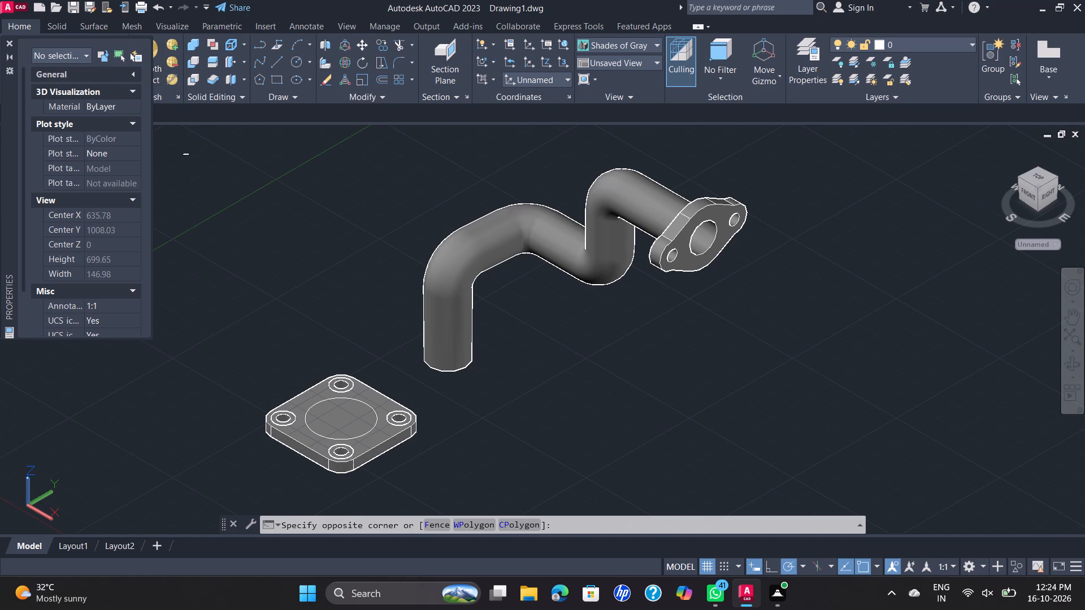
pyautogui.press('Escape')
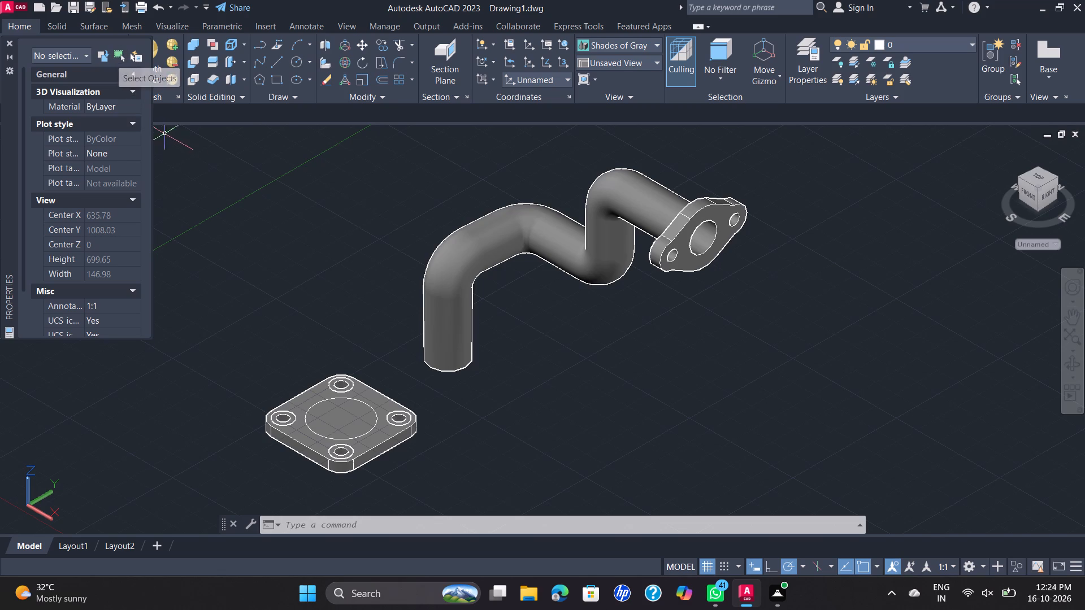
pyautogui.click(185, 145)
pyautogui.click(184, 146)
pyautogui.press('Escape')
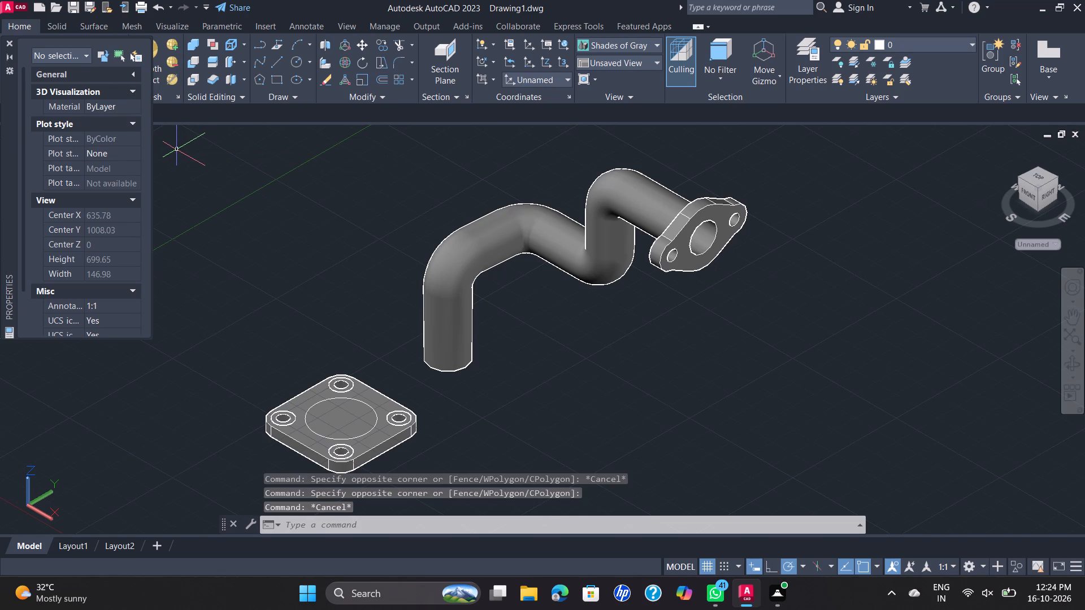
# Close and reopen the object properties, select the bent flanged pipe with the property selection command, and check its colour property.
pyautogui.click(6, 44)
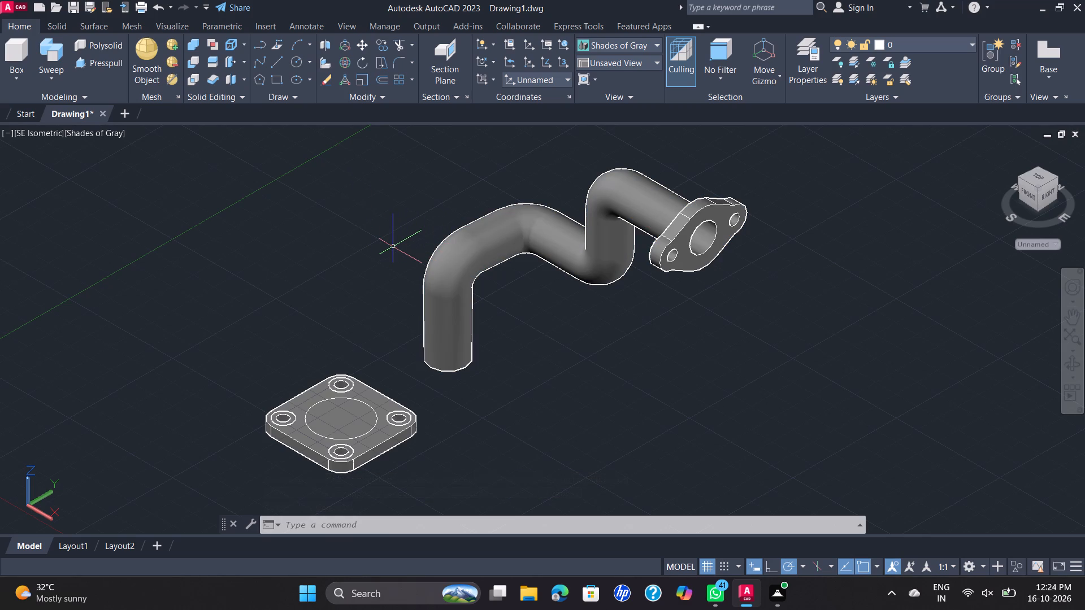
pyautogui.write('PR')
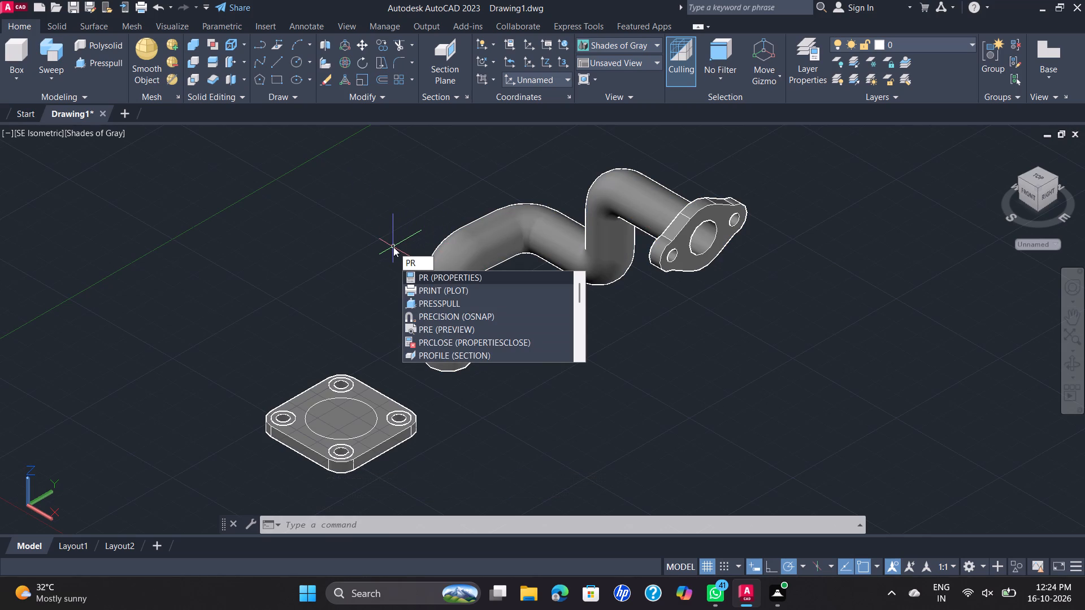
pyautogui.press('Return')
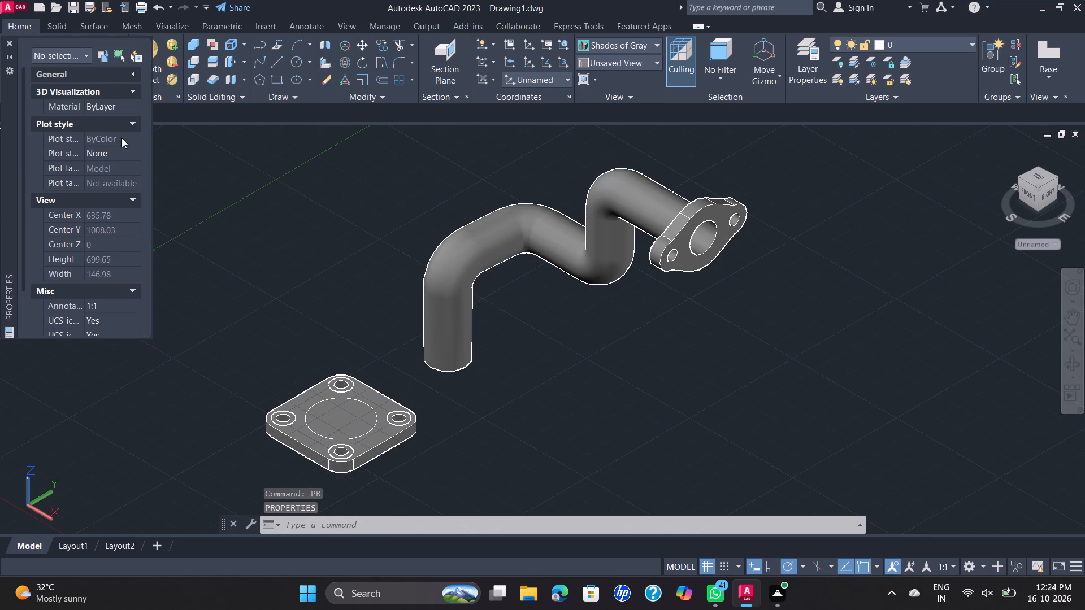
pyautogui.click(133, 93)
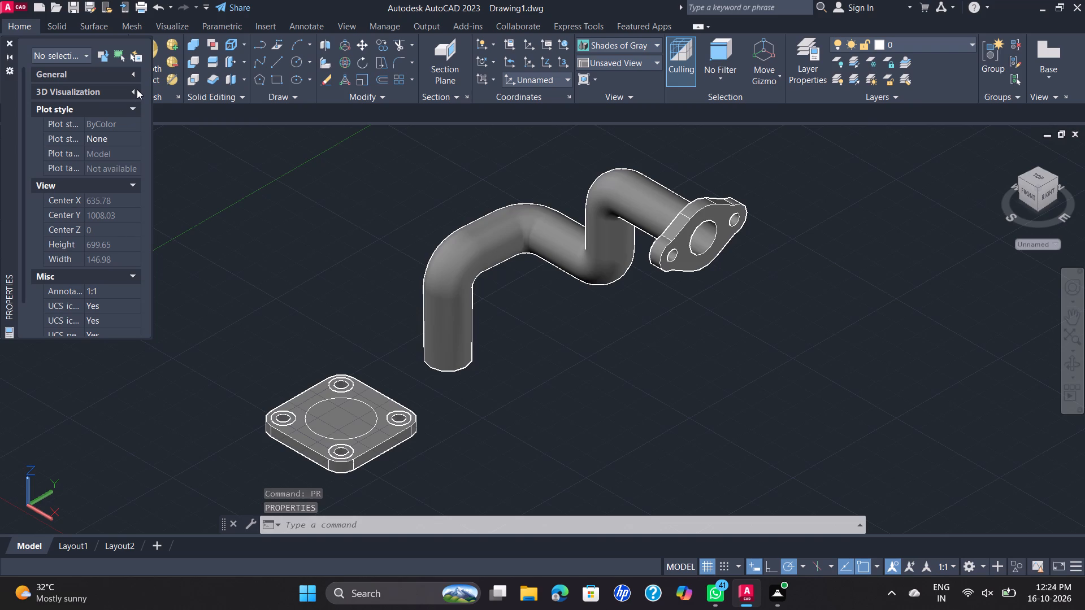
pyautogui.click(137, 89)
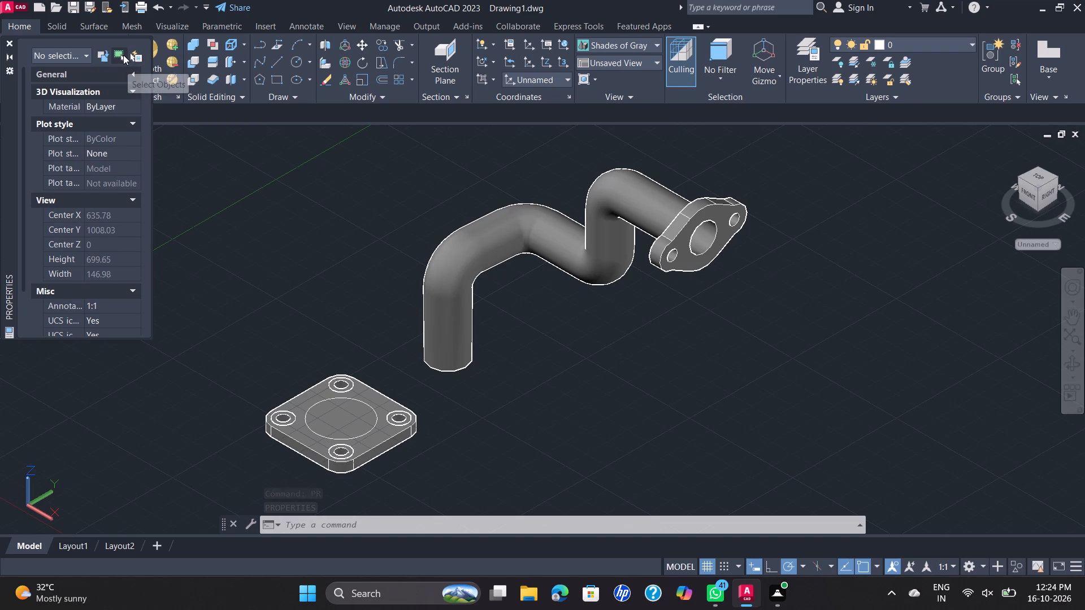
pyautogui.click(132, 137)
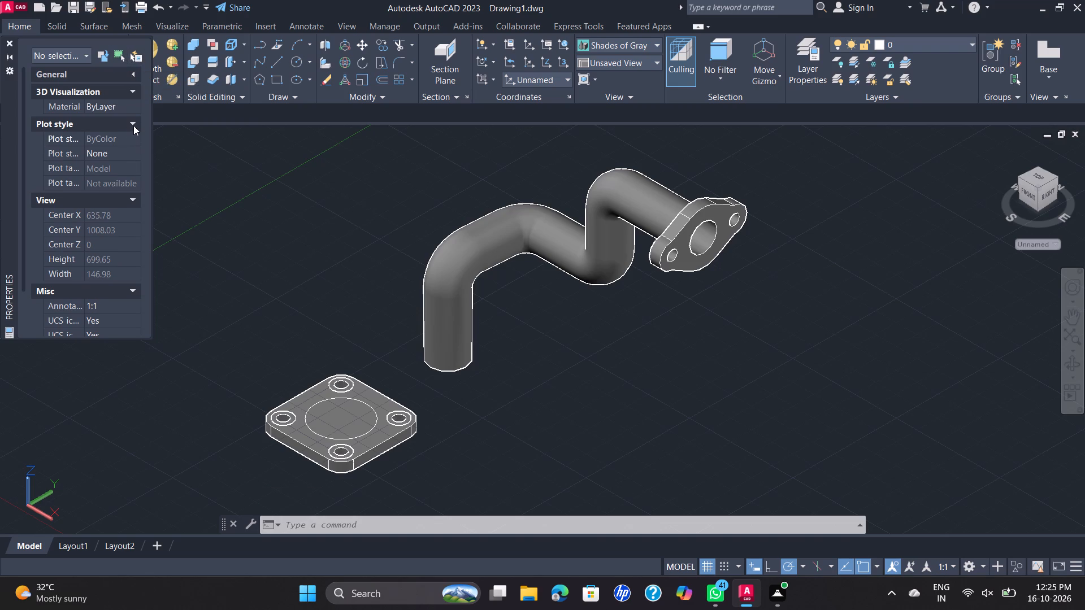
pyautogui.click(133, 125)
pyautogui.click(133, 125)
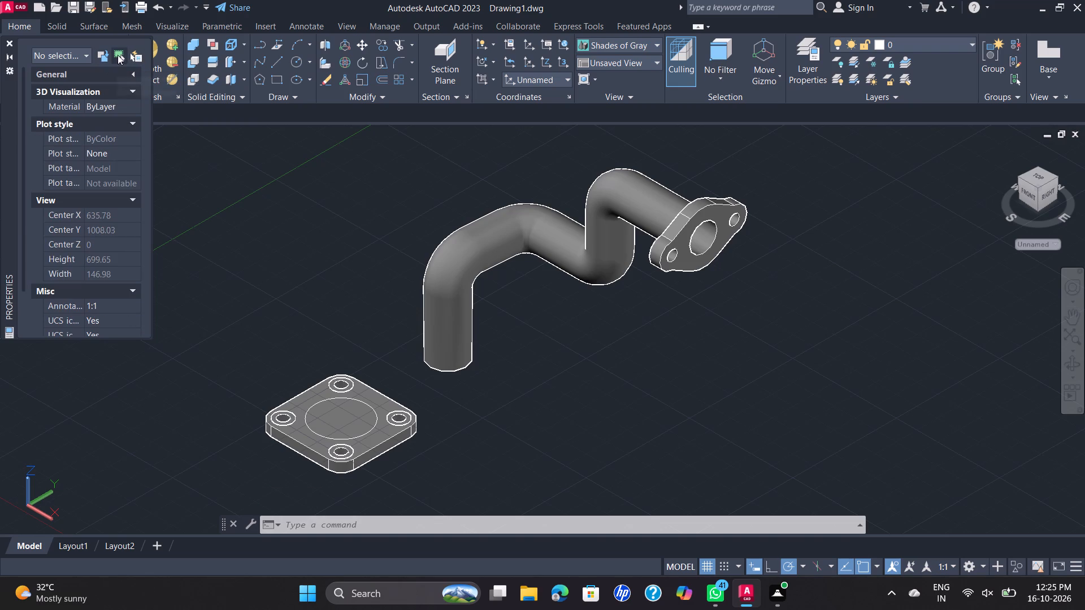
pyautogui.click(120, 51)
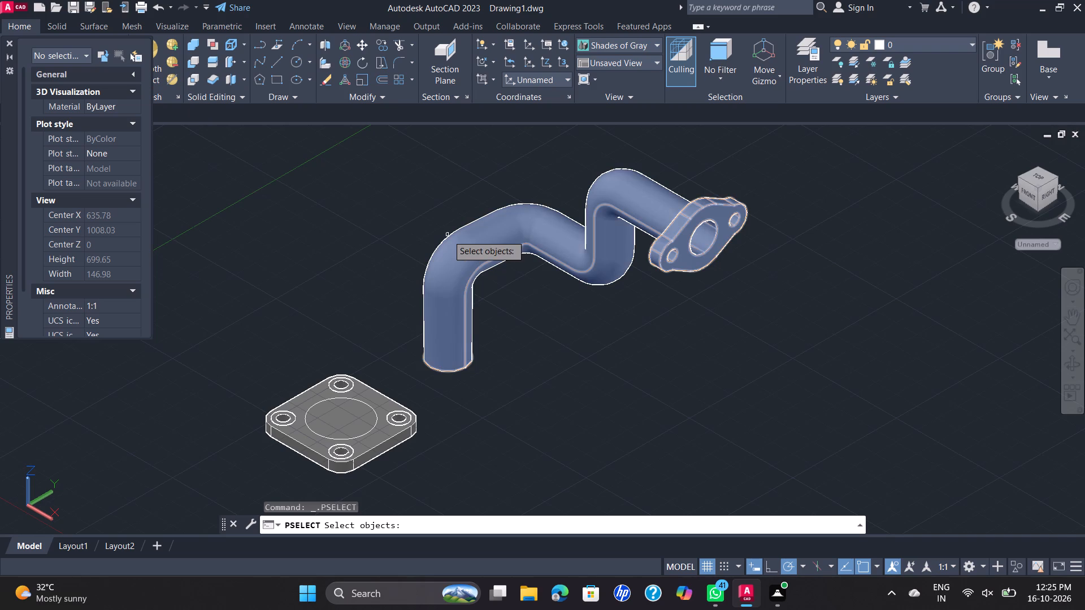
pyautogui.click(448, 235)
pyautogui.rightClick(400, 156)
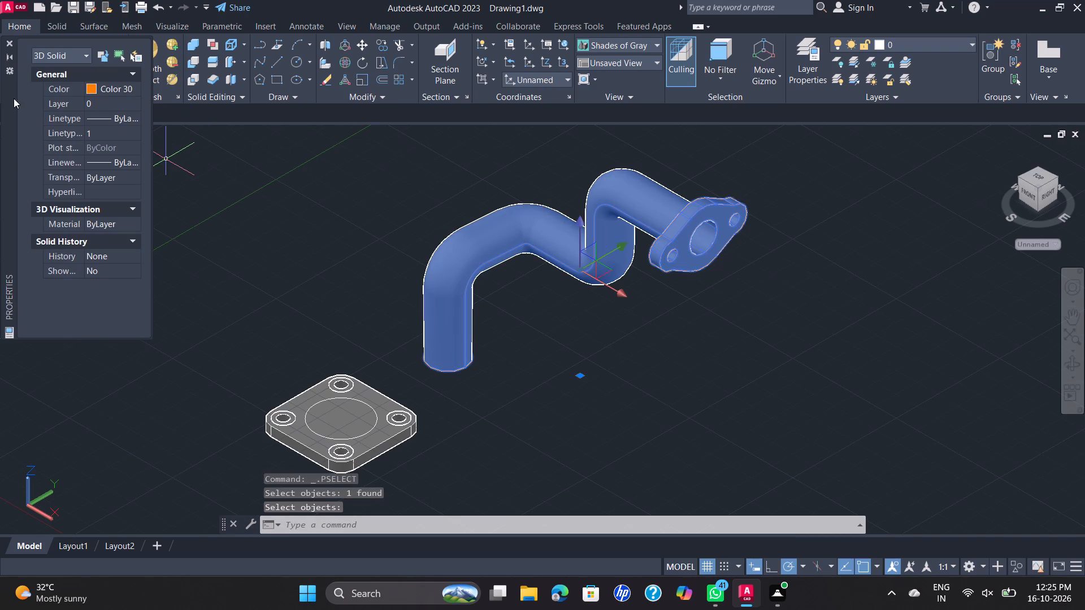
pyautogui.click(86, 86)
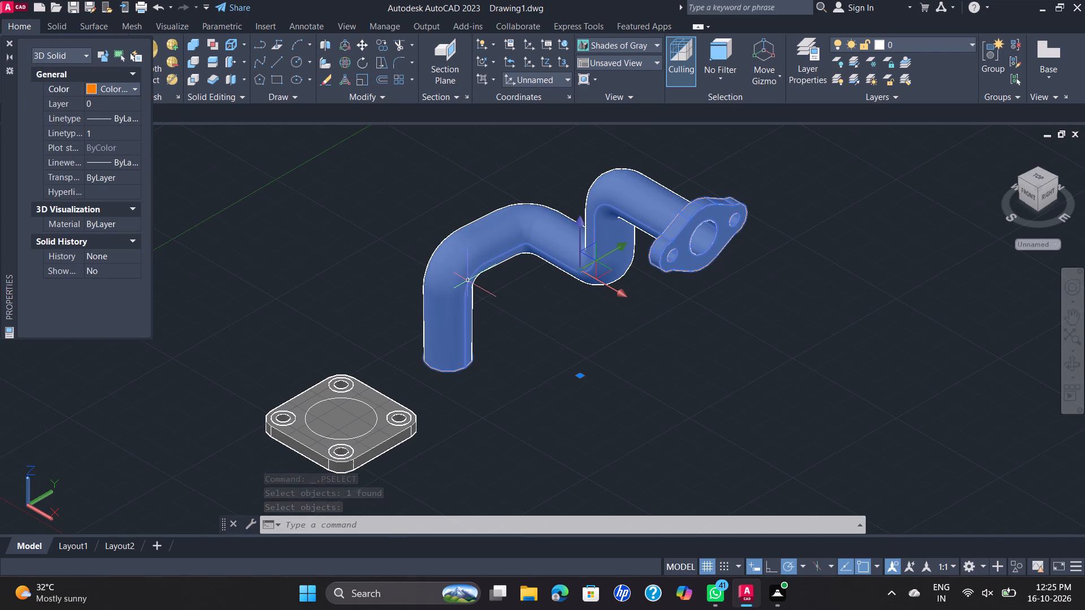
# Reselect the bent flanged pipe by repeating the property selection command and open its colour property.
pyautogui.press('Return')
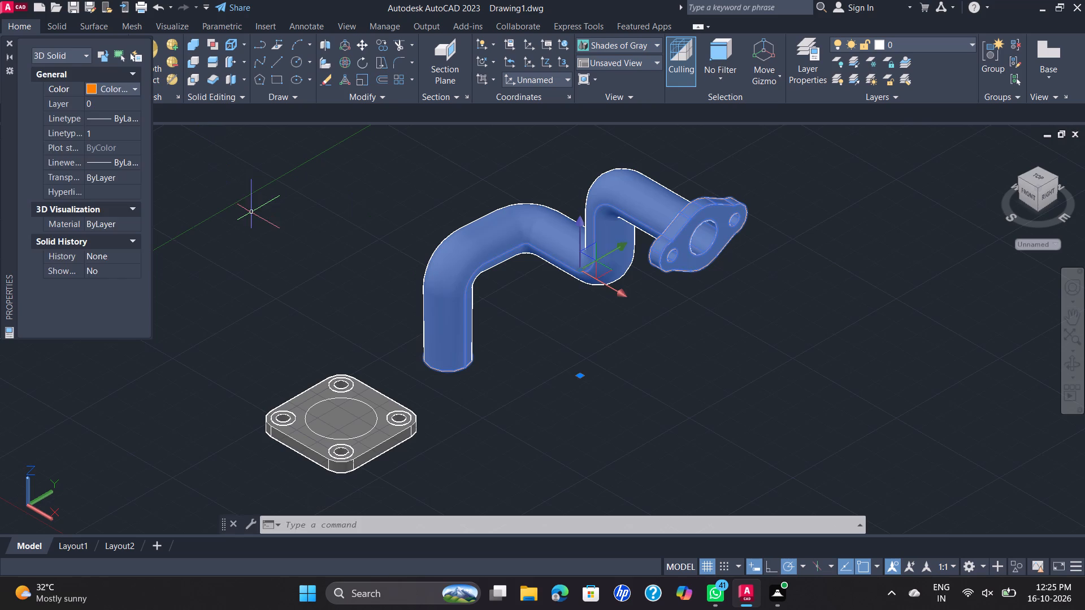
pyautogui.click(454, 269)
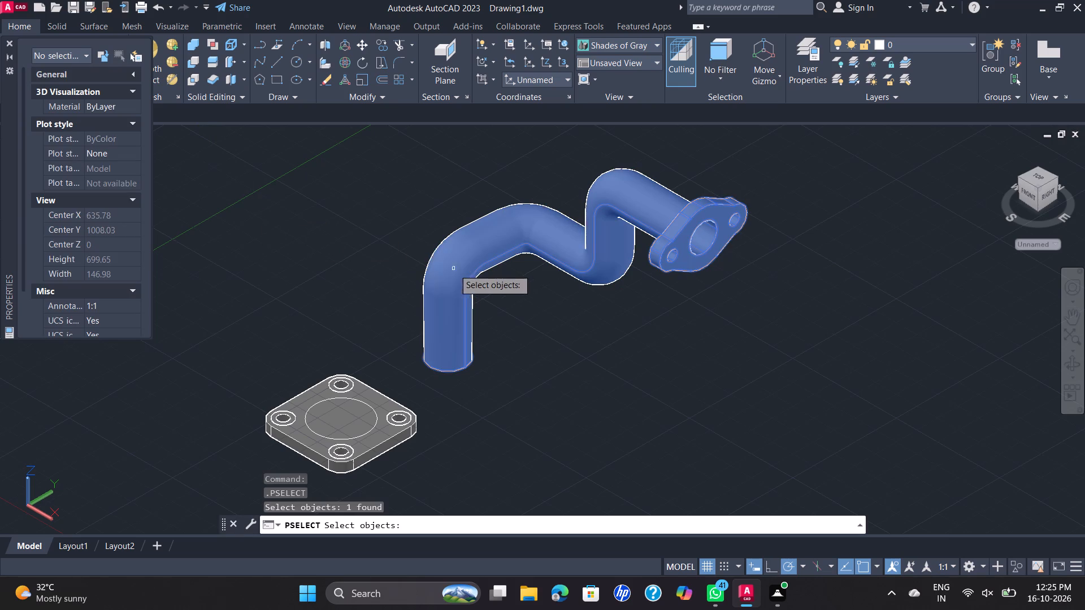
pyautogui.rightClick(379, 228)
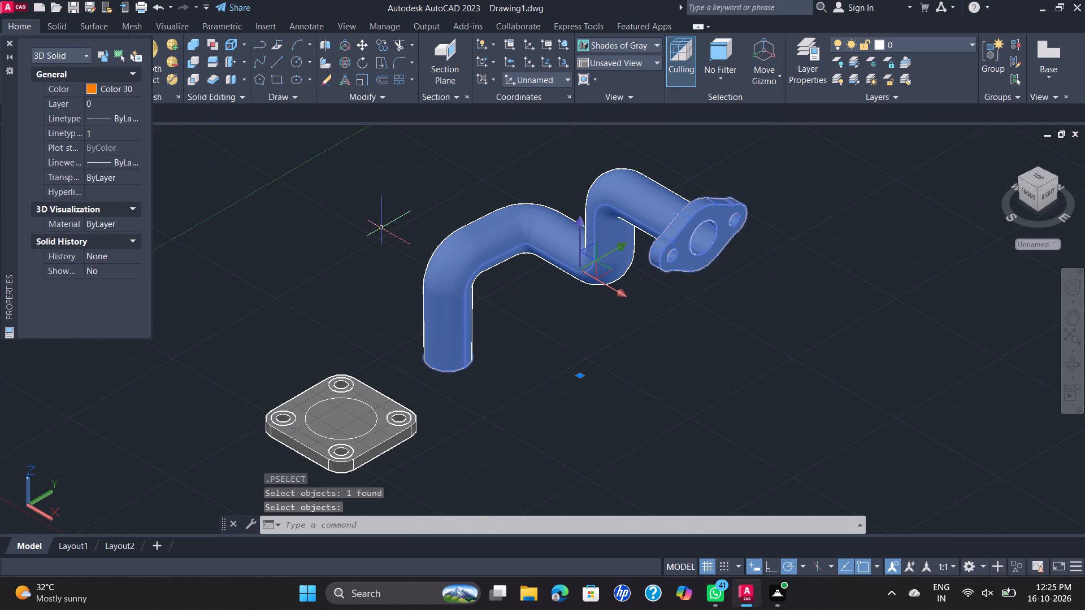
pyautogui.click(87, 86)
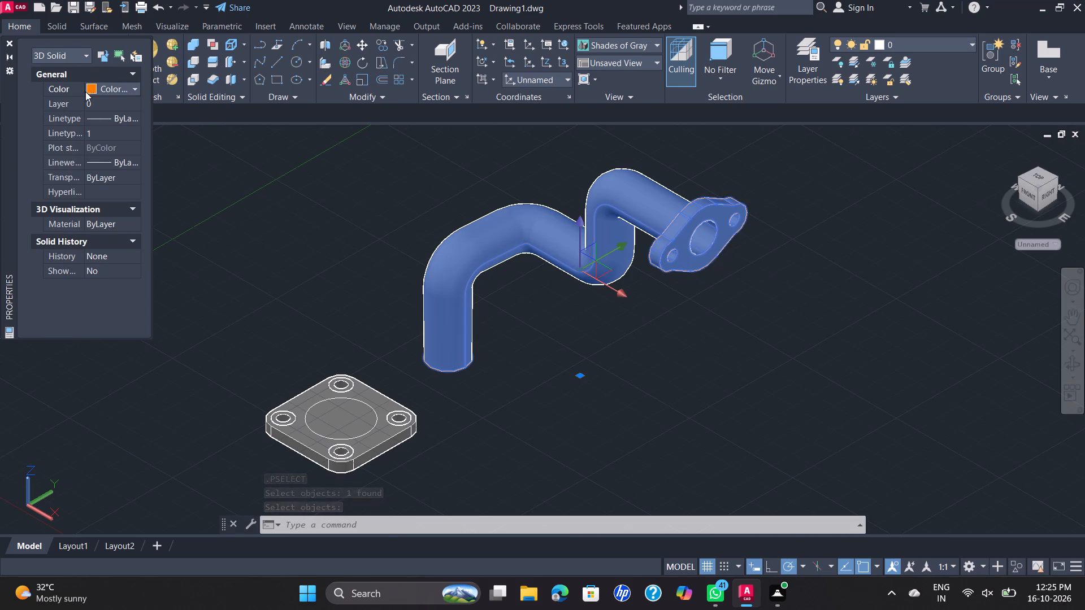
# Pick the bent flanged pipe again with the property selection command and reapply orange index colour 30 to it.
pyautogui.click(115, 54)
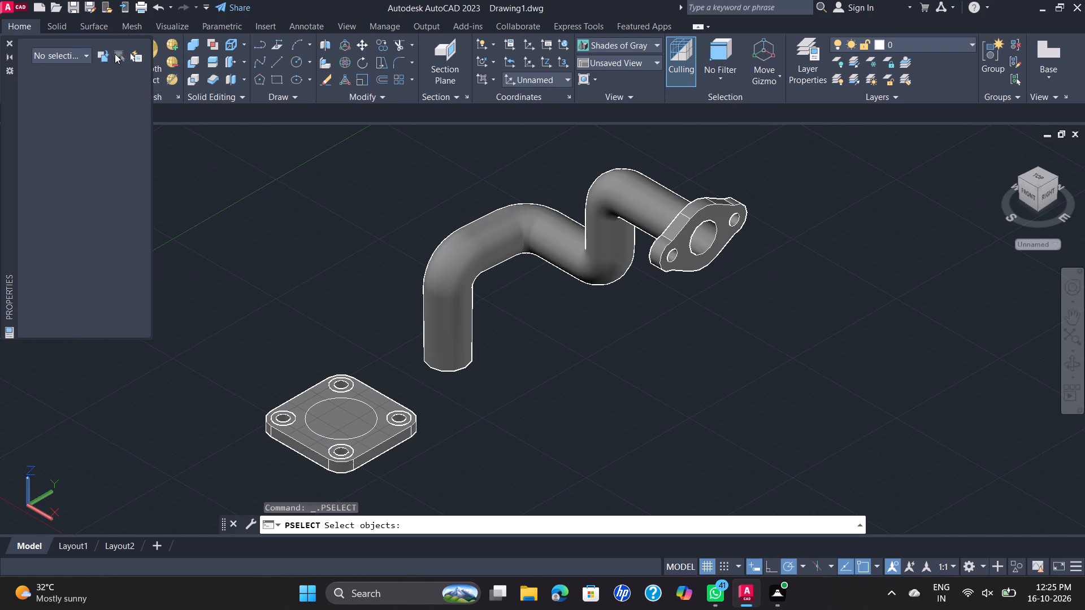
pyautogui.click(457, 261)
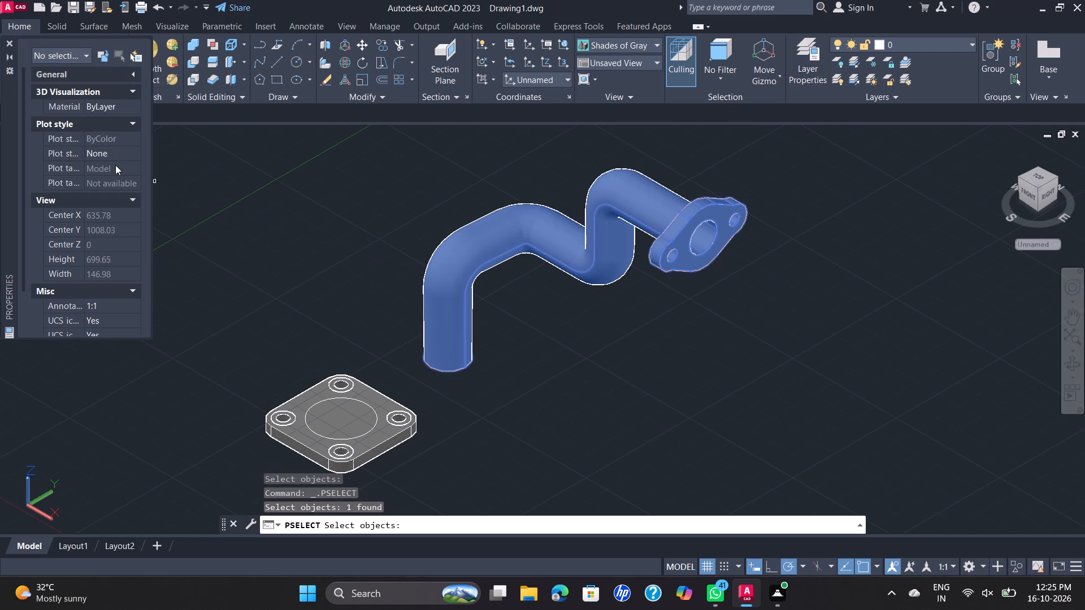
pyautogui.click(112, 157)
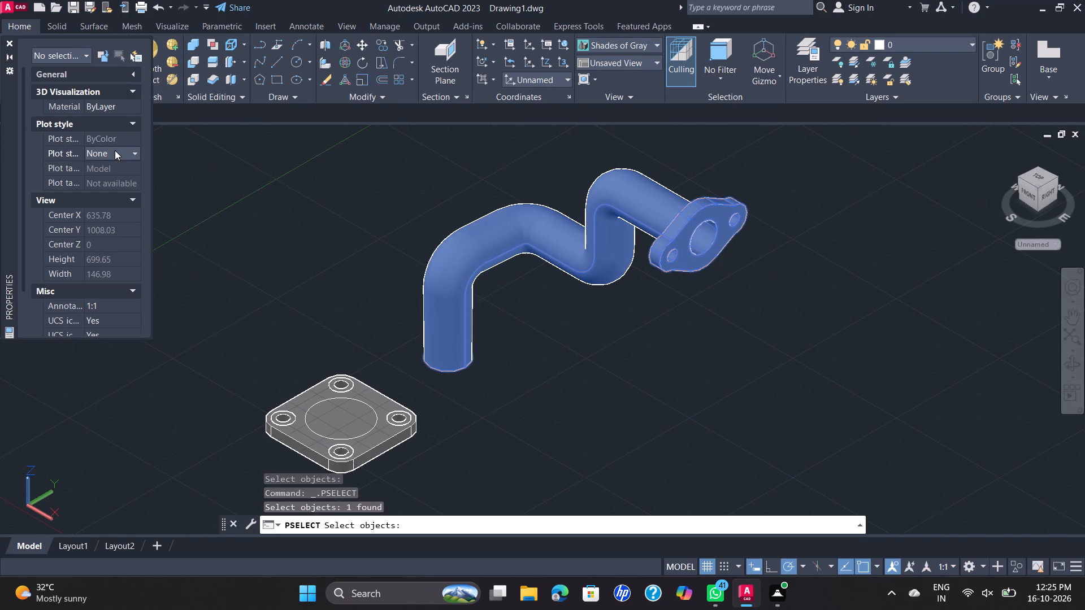
pyautogui.click(119, 138)
pyautogui.click(116, 106)
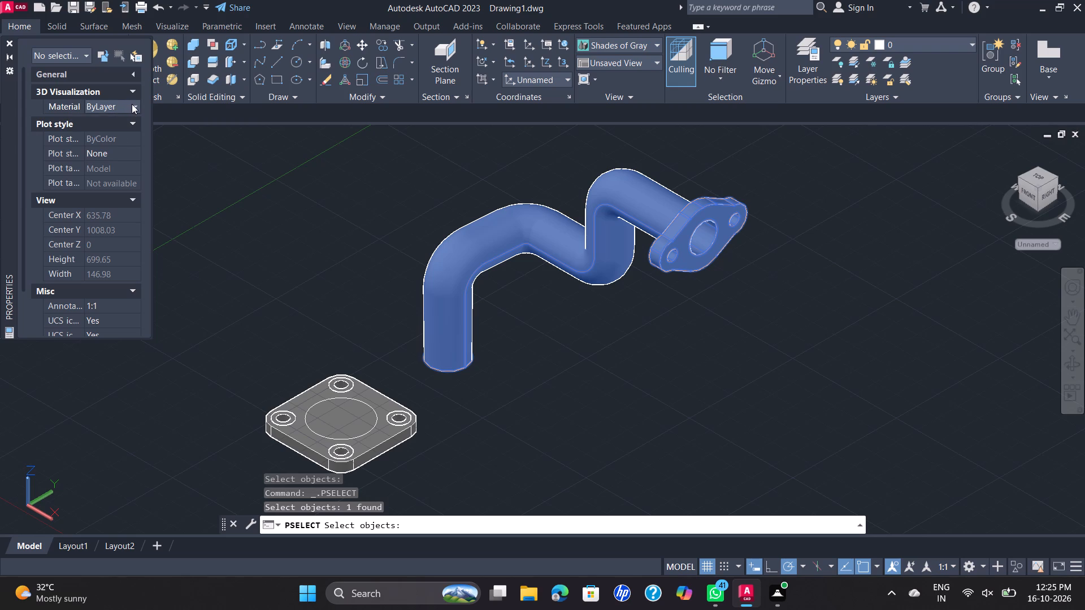
pyautogui.click(136, 104)
pyautogui.click(136, 104)
pyautogui.scroll(-3, 97, 304)
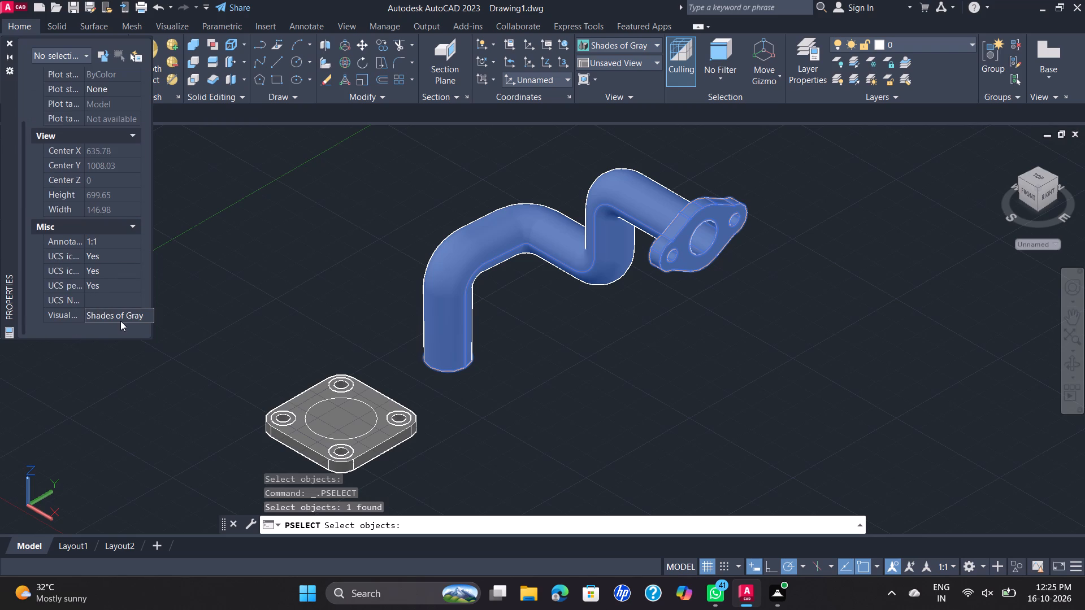
pyautogui.click(261, 300)
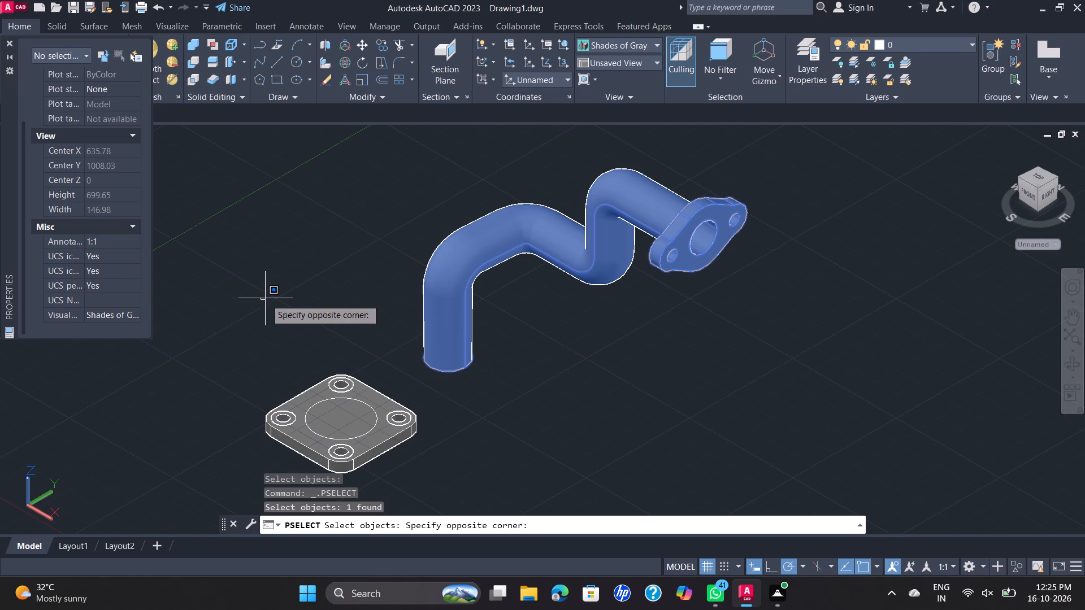
pyautogui.click(266, 301)
pyautogui.click(509, 225)
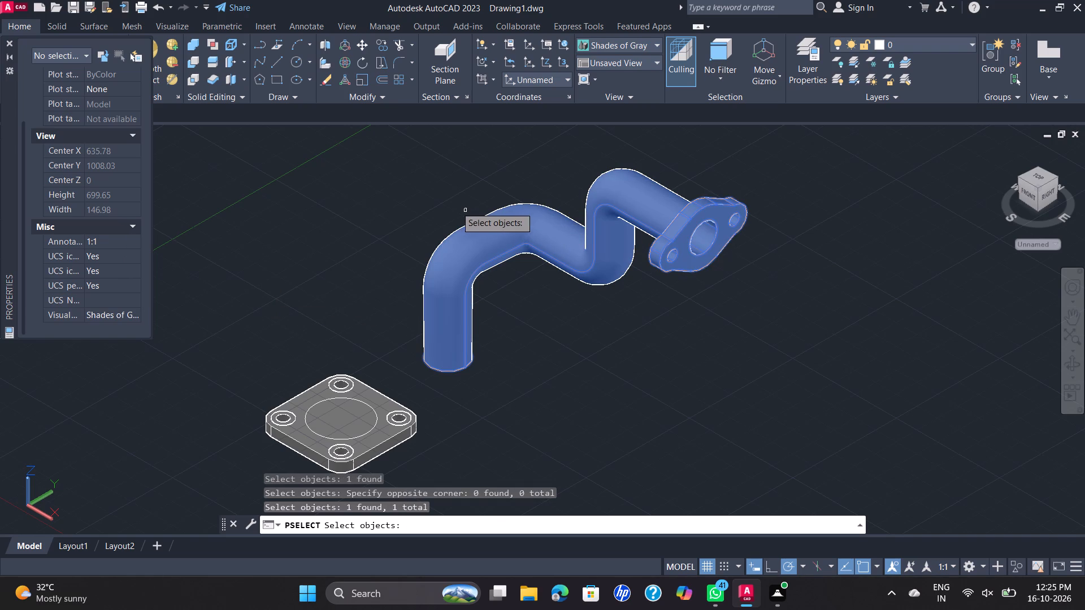
pyautogui.press('Return')
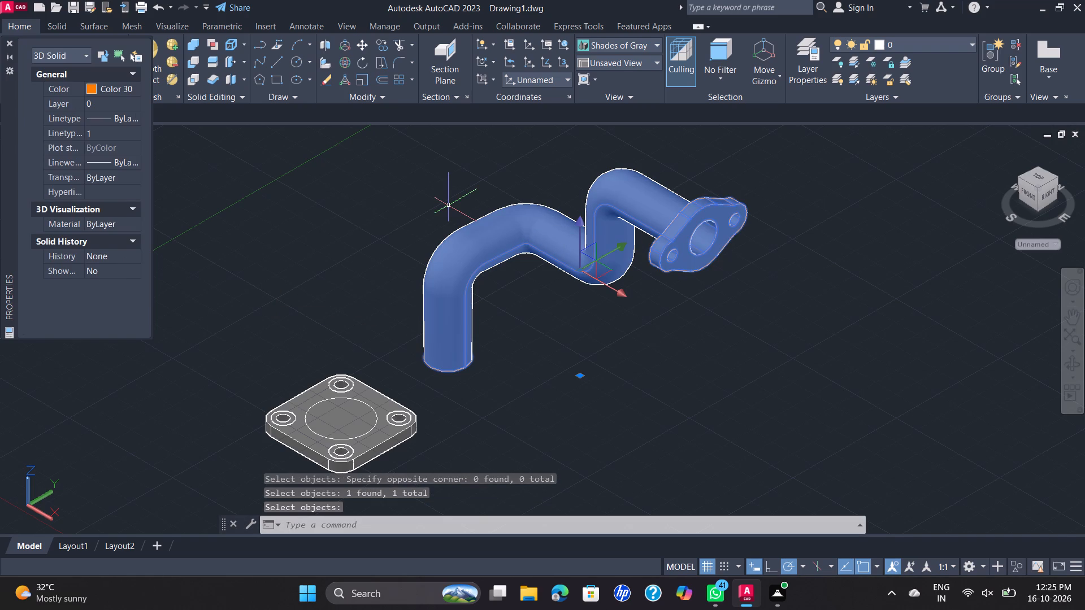
pyautogui.click(97, 90)
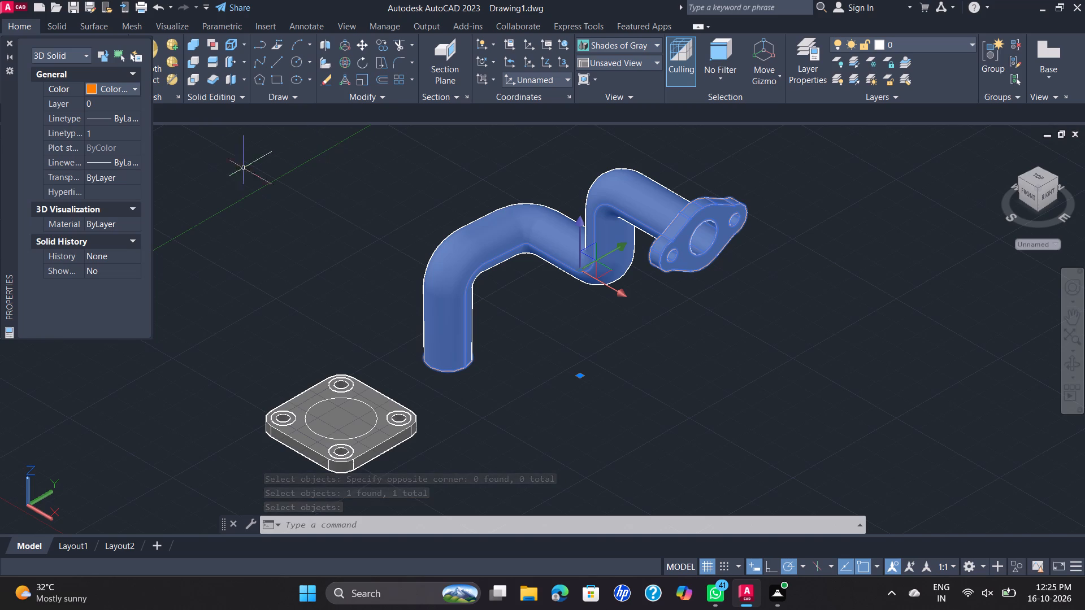
pyautogui.click(94, 85)
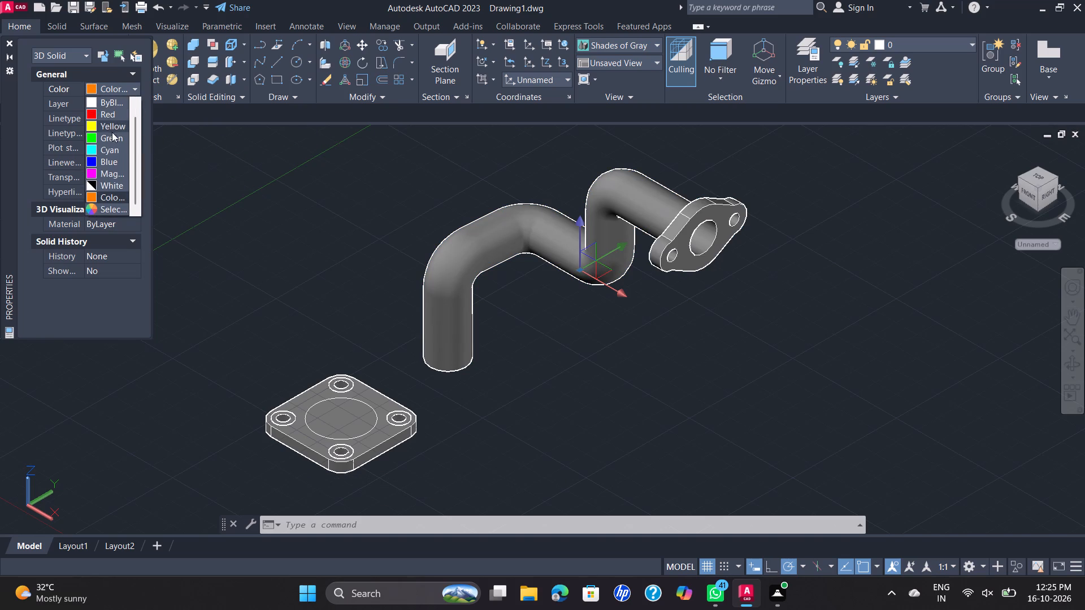
pyautogui.click(99, 198)
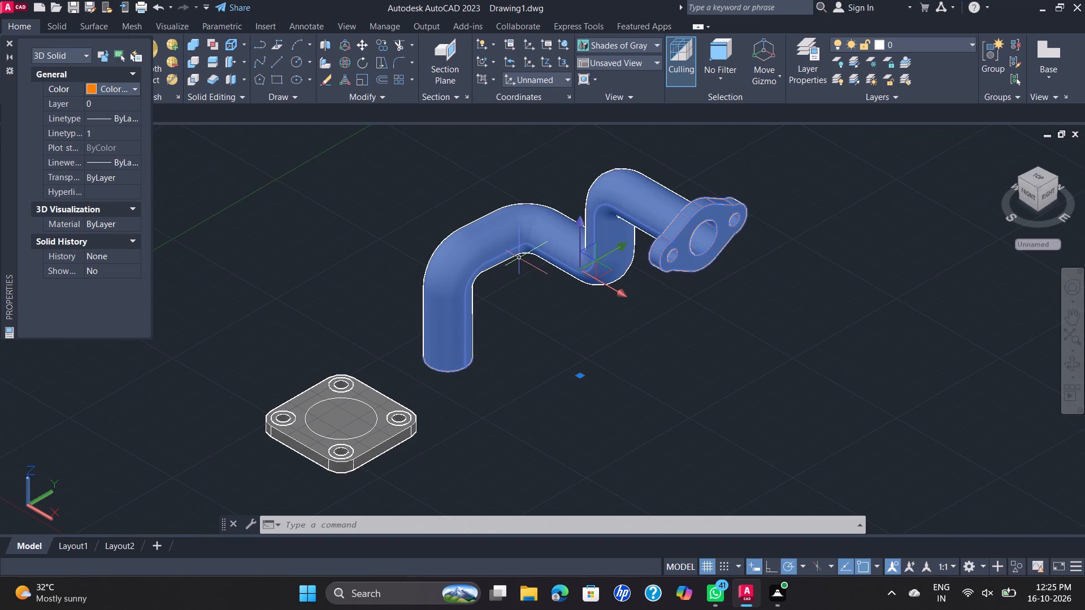
pyautogui.press('Return')
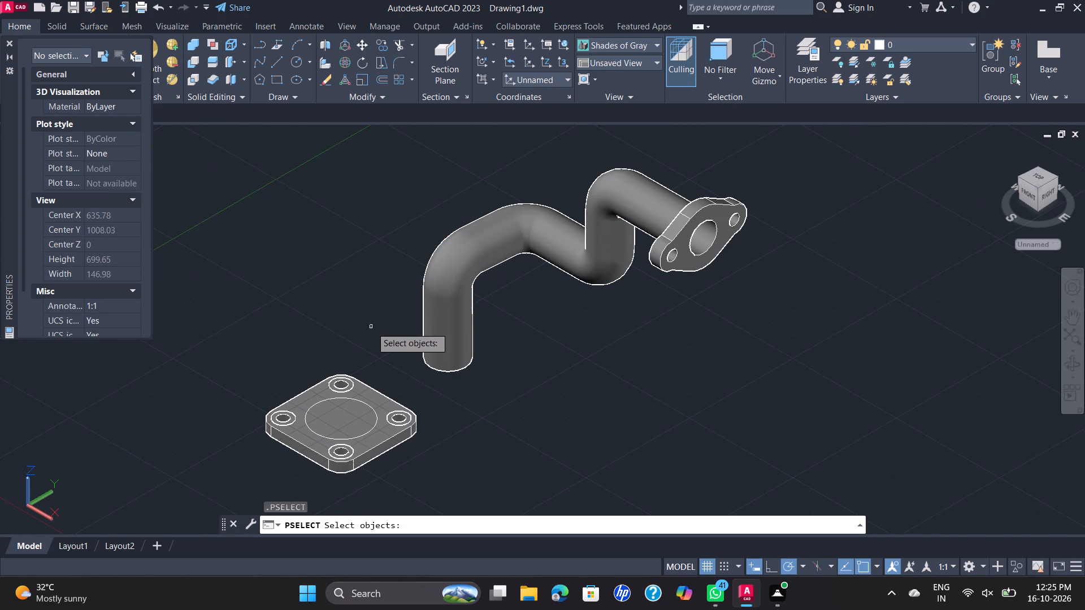
pyautogui.scroll(-3, 217, 263)
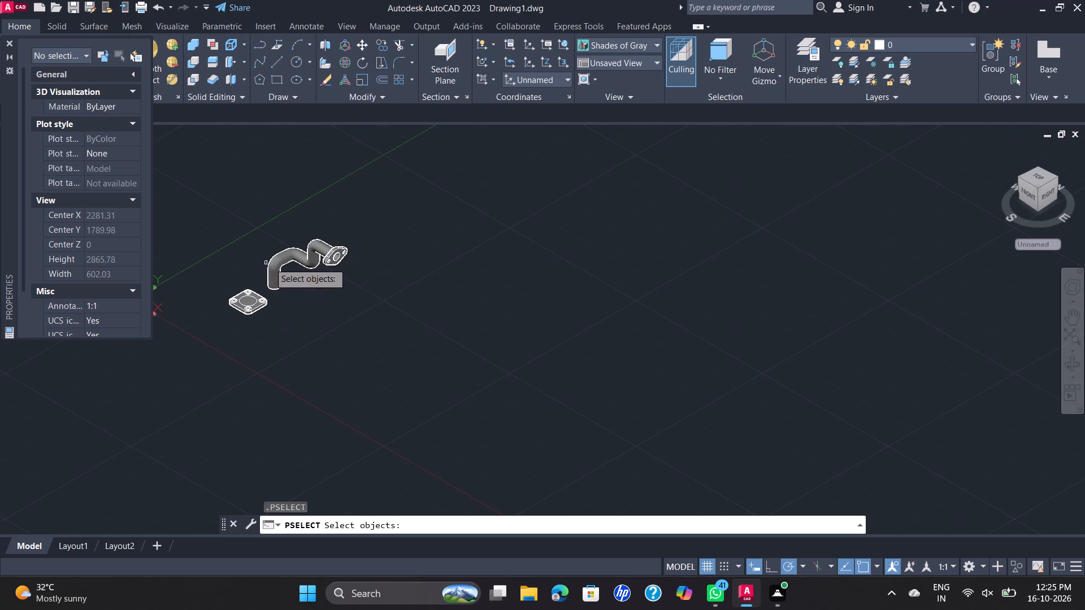
# Inspect the bent flanged pipe and the plate, cancel the pending property selection, and close the object properties.
pyautogui.scroll(2, 274, 261)
pyautogui.scroll(2, 223, 346)
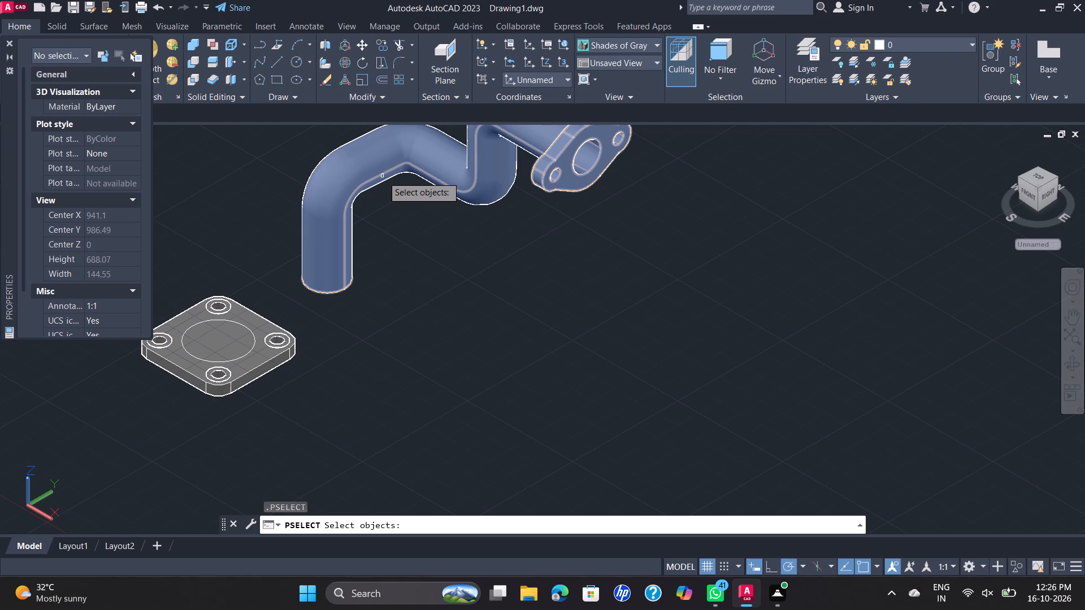
pyautogui.scroll(-3, 371, 209)
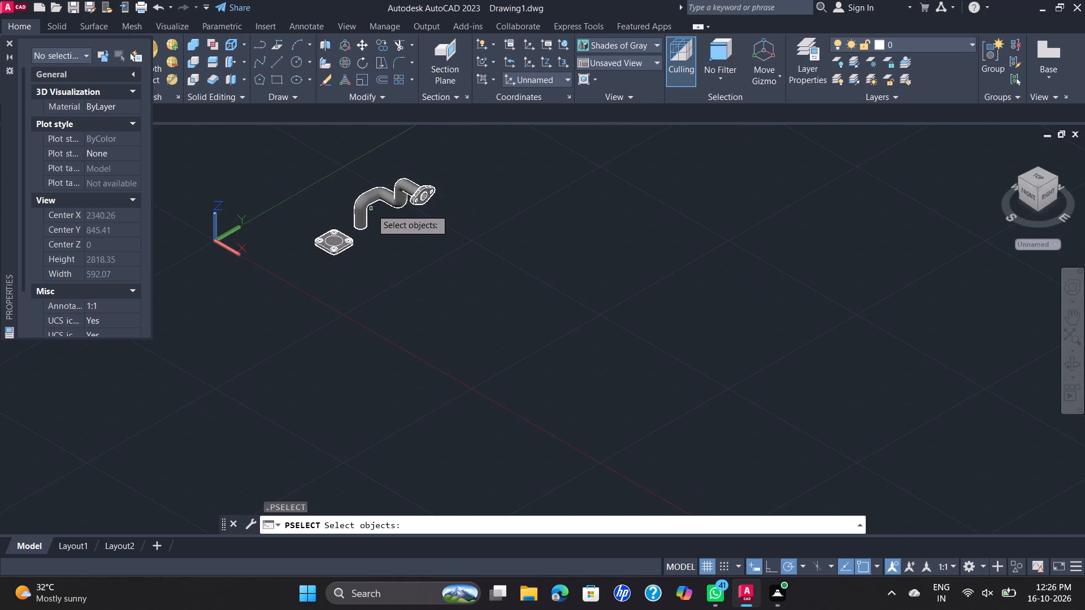
pyautogui.moveTo(371, 209); pyautogui.dragTo(415, 333, button='middle')
pyautogui.scroll(3, 412, 328)
pyautogui.scroll(2, 509, 299)
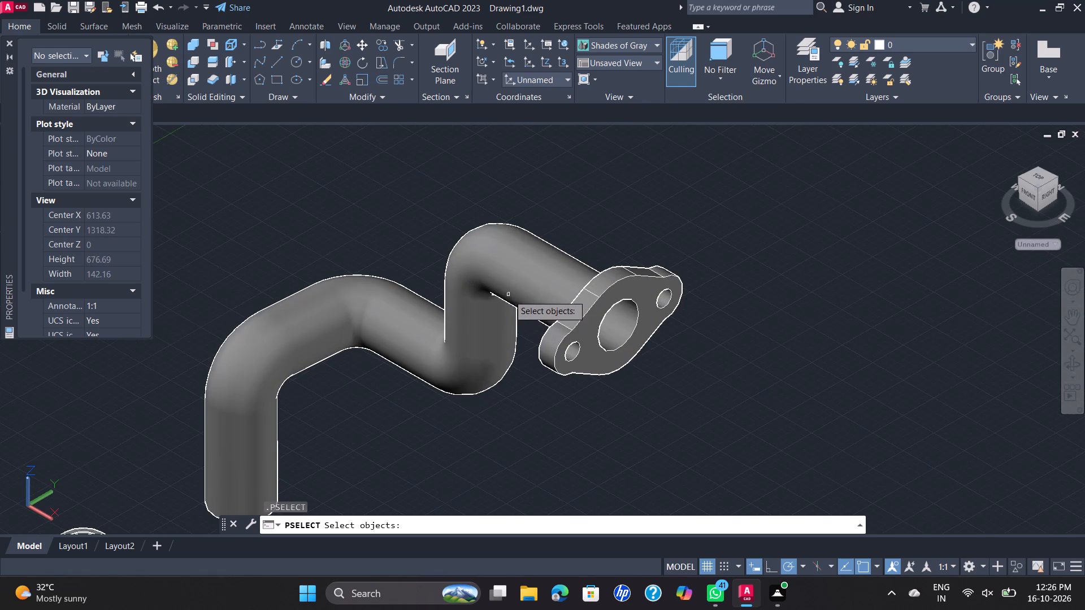
pyautogui.scroll(-1, 493, 303)
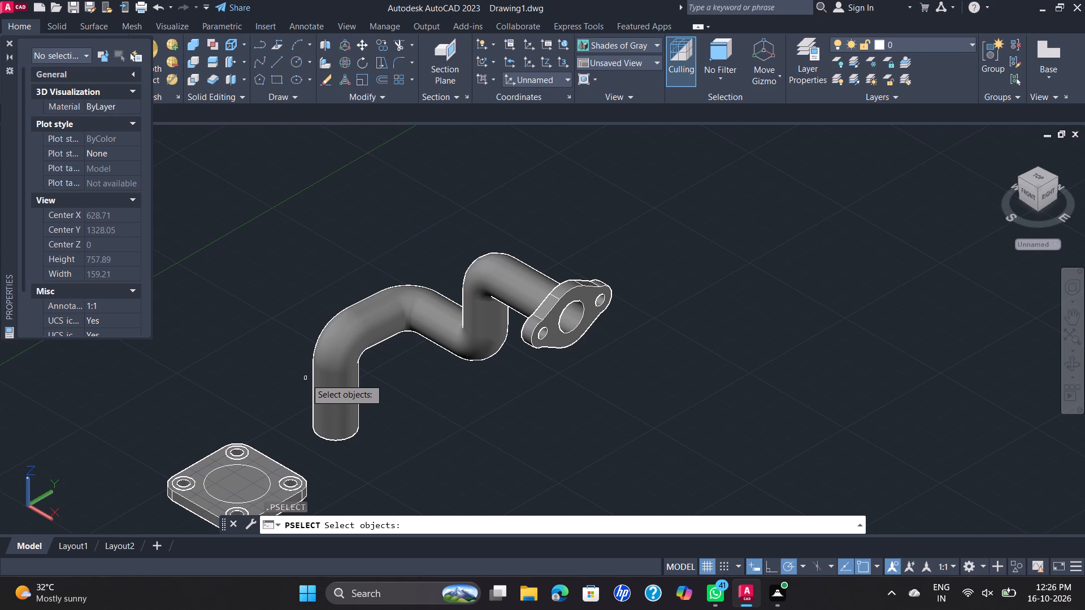
pyautogui.press('Escape')
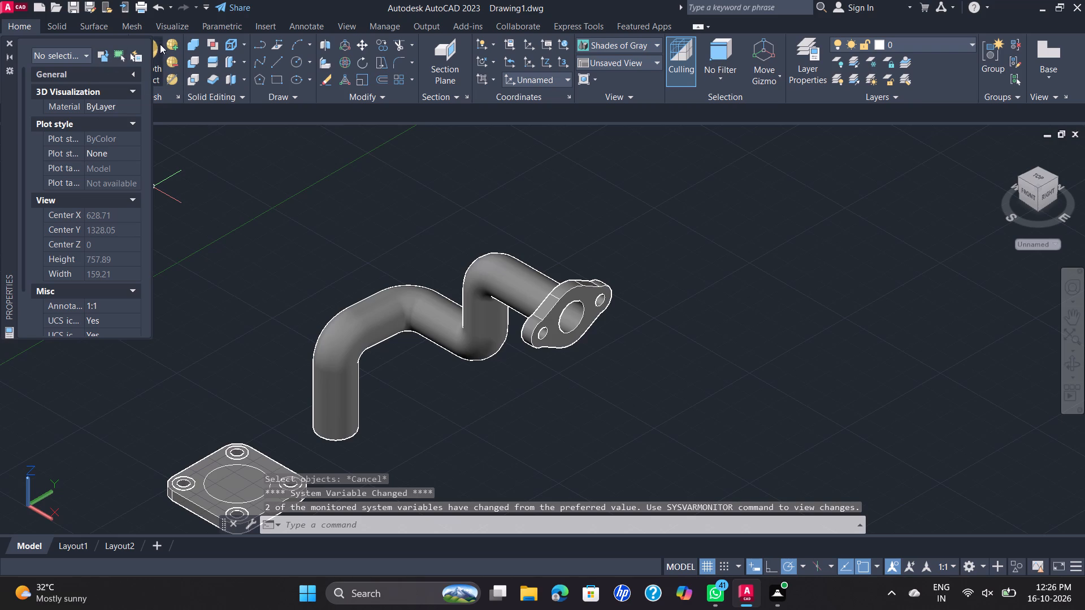
pyautogui.click(12, 42)
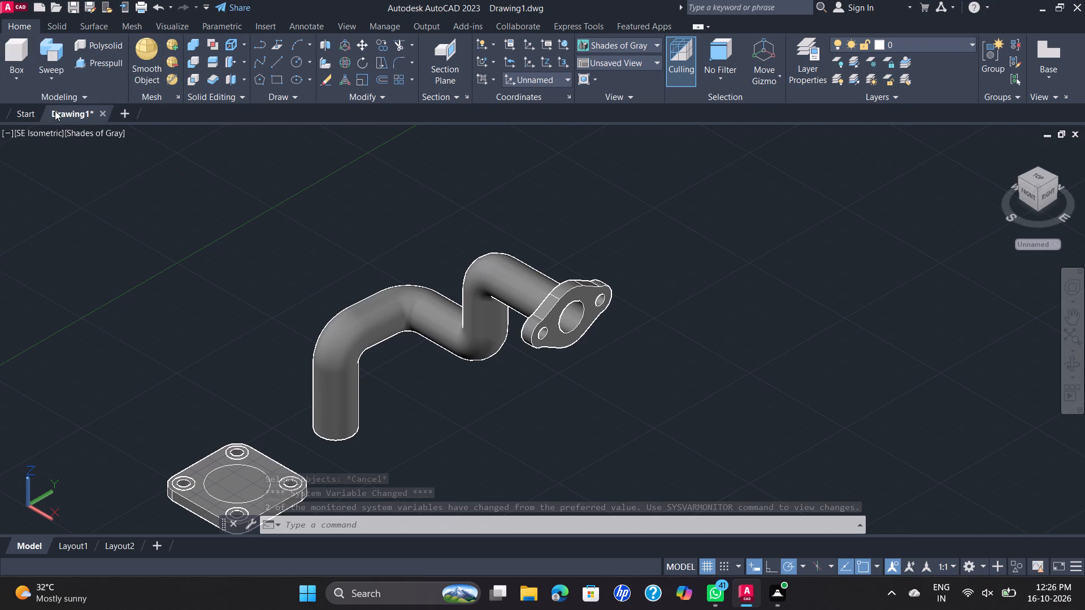
# Switch the model view from Shades of Gray to the Realistic visual style.
pyautogui.click(111, 132)
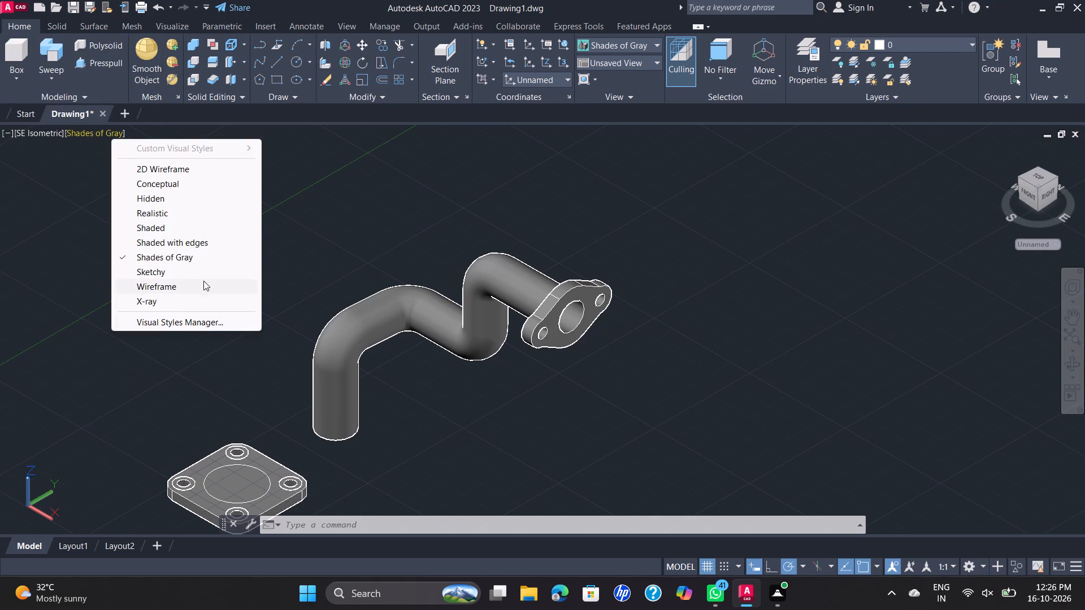
pyautogui.click(181, 208)
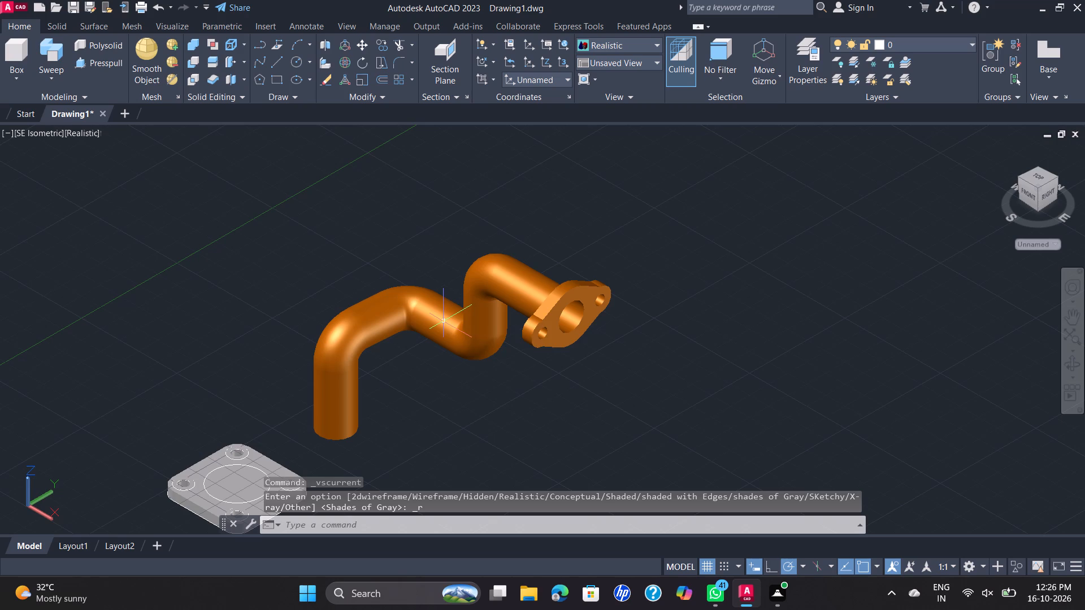
pyautogui.scroll(-1, 444, 321)
pyautogui.scroll(2, 396, 339)
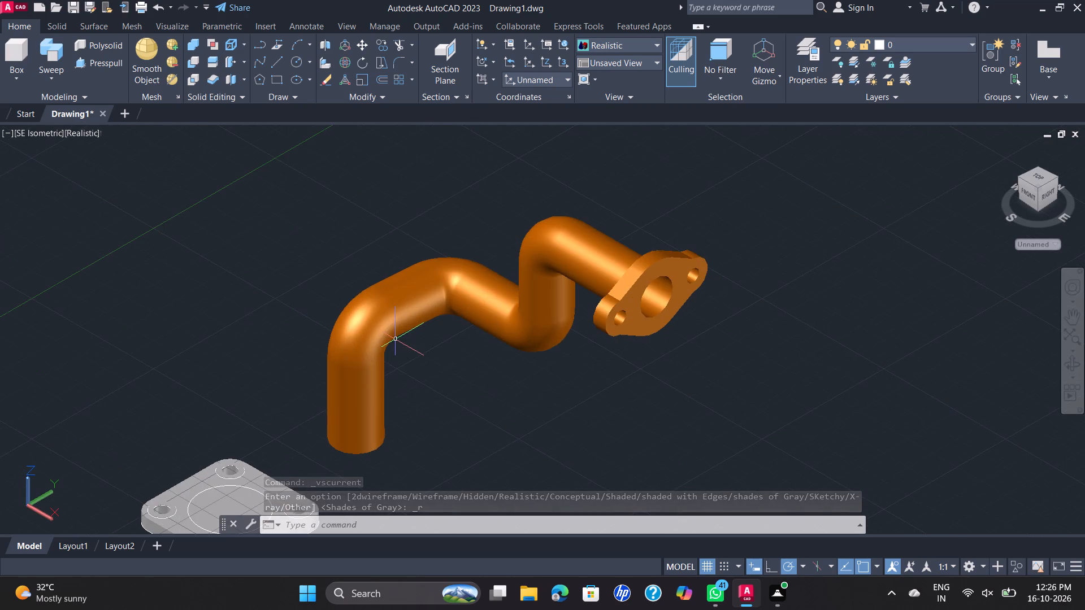
pyautogui.scroll(1, 396, 339)
pyautogui.scroll(-2, 396, 339)
pyautogui.moveTo(396, 339); pyautogui.dragTo(441, 304, button='middle')
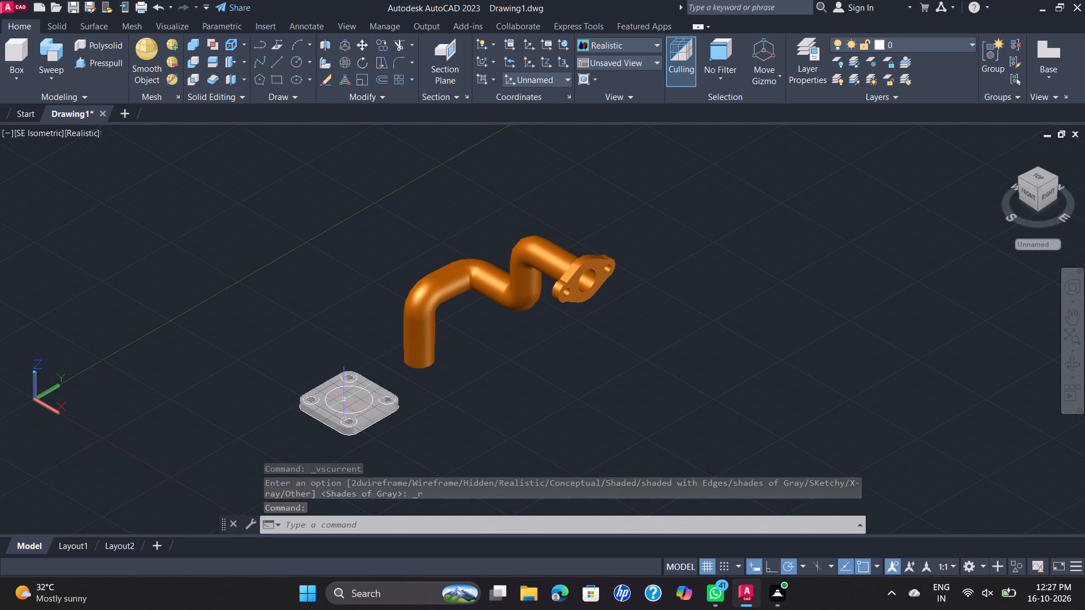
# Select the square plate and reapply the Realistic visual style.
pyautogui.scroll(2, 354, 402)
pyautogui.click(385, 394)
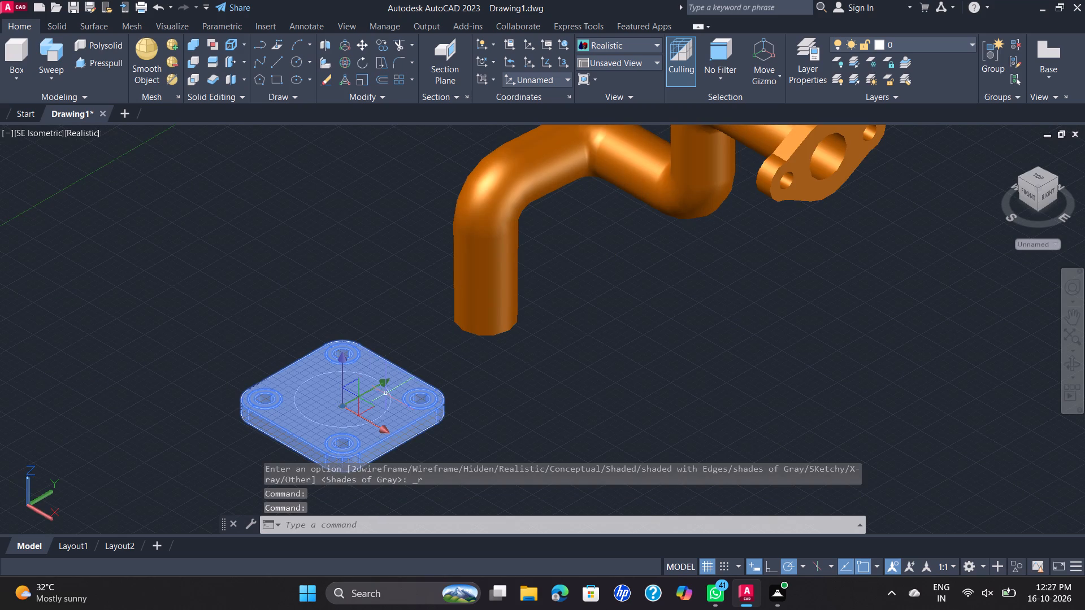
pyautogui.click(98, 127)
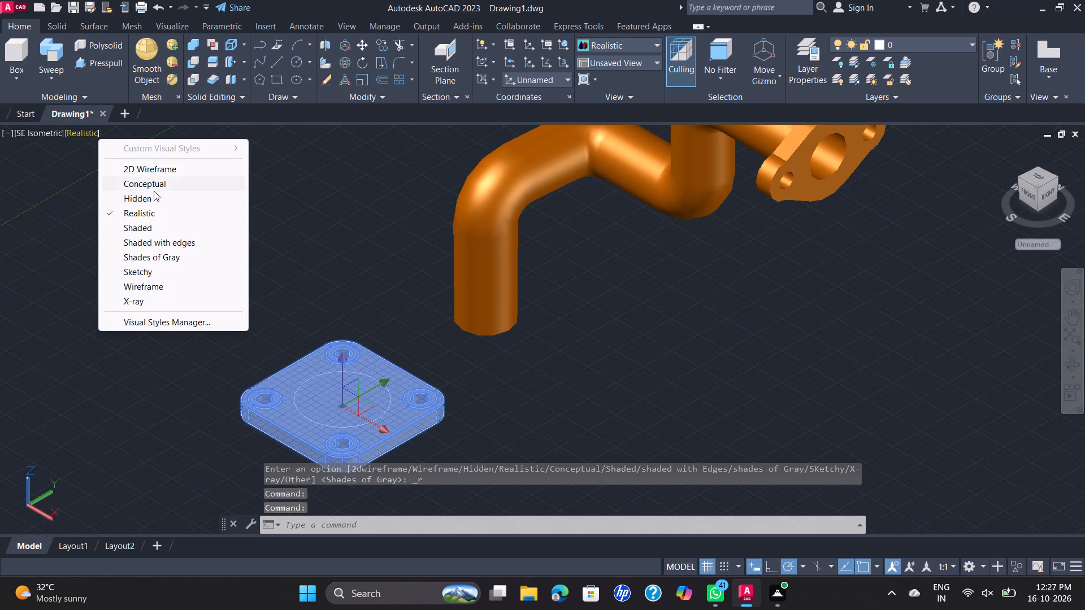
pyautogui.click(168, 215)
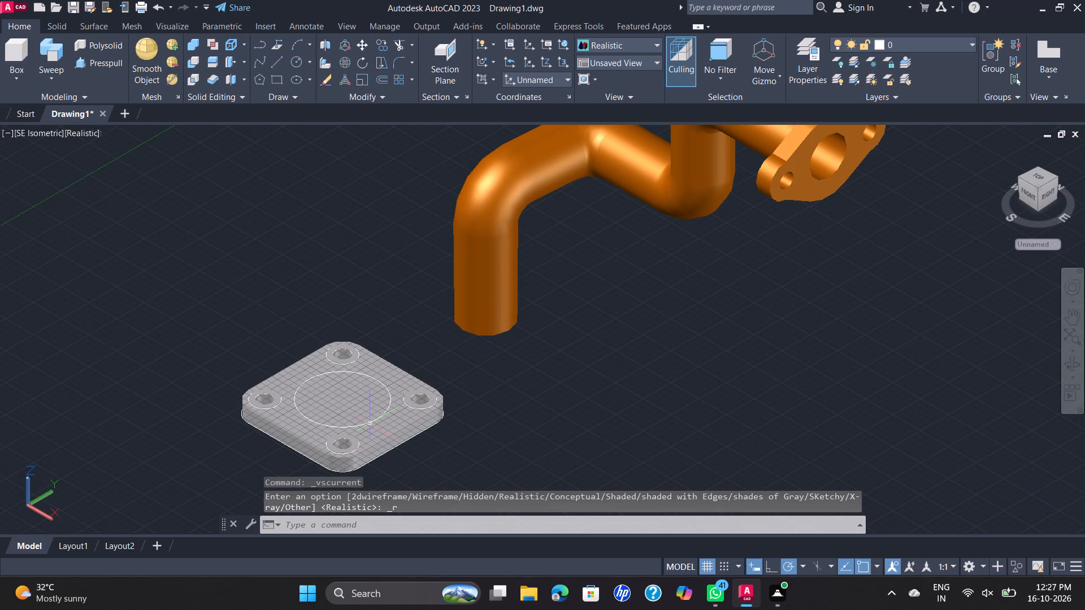
# Examine the plate and the bent flanged pipe in the Realistic view, checking the plate's colour, and clear the selection.
pyautogui.scroll(-1, 389, 399)
pyautogui.scroll(2, 380, 413)
pyautogui.scroll(-1, 380, 414)
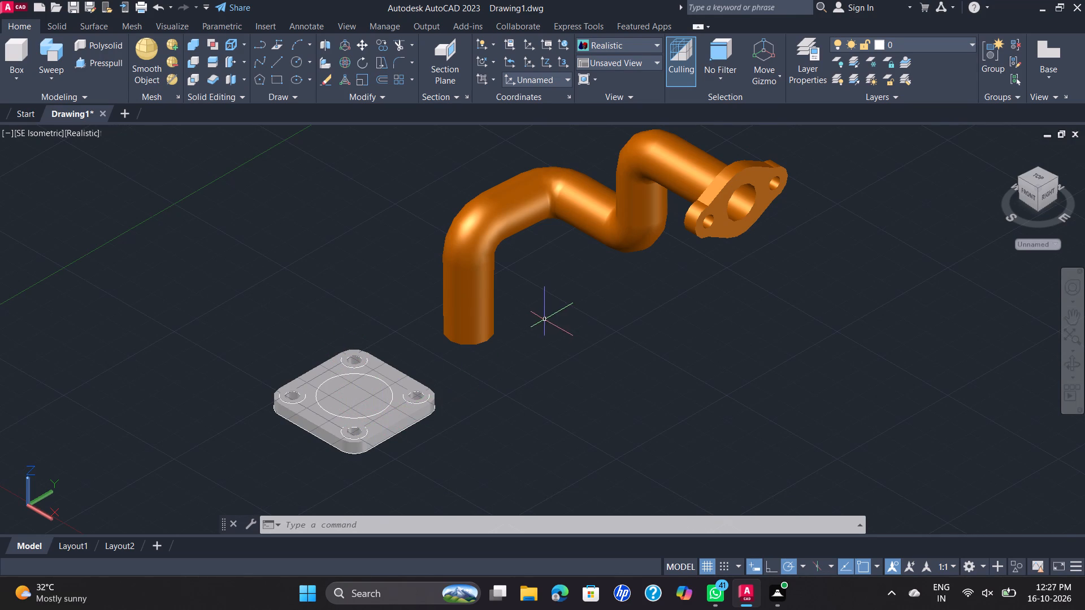
pyautogui.scroll(-1, 545, 319)
pyautogui.scroll(2, 680, 228)
pyautogui.scroll(3, 637, 254)
pyautogui.scroll(-5, 630, 251)
pyautogui.scroll(2, 629, 251)
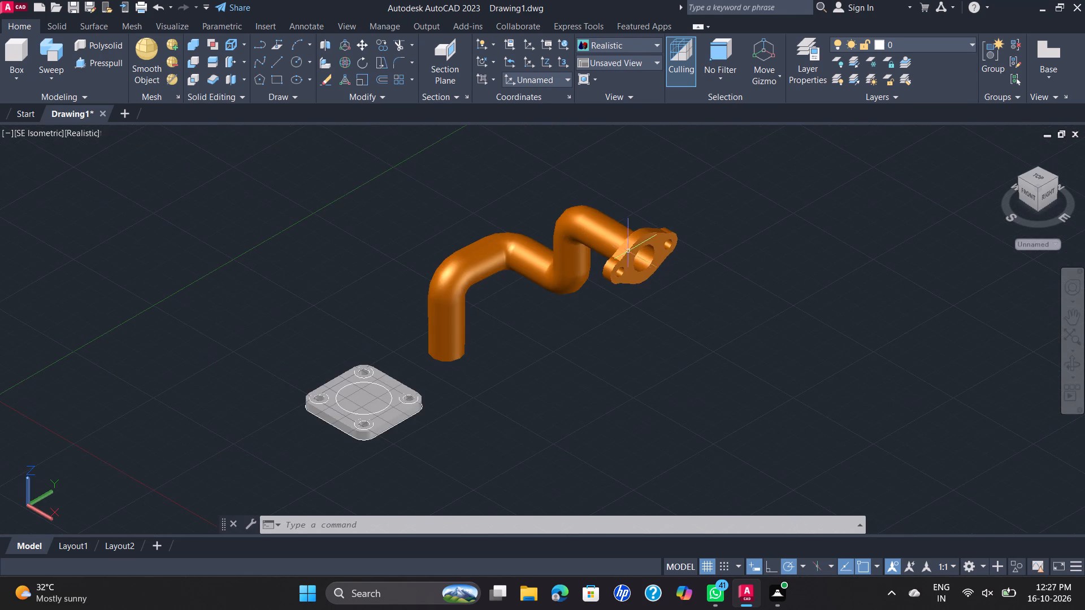
pyautogui.scroll(3, 319, 390)
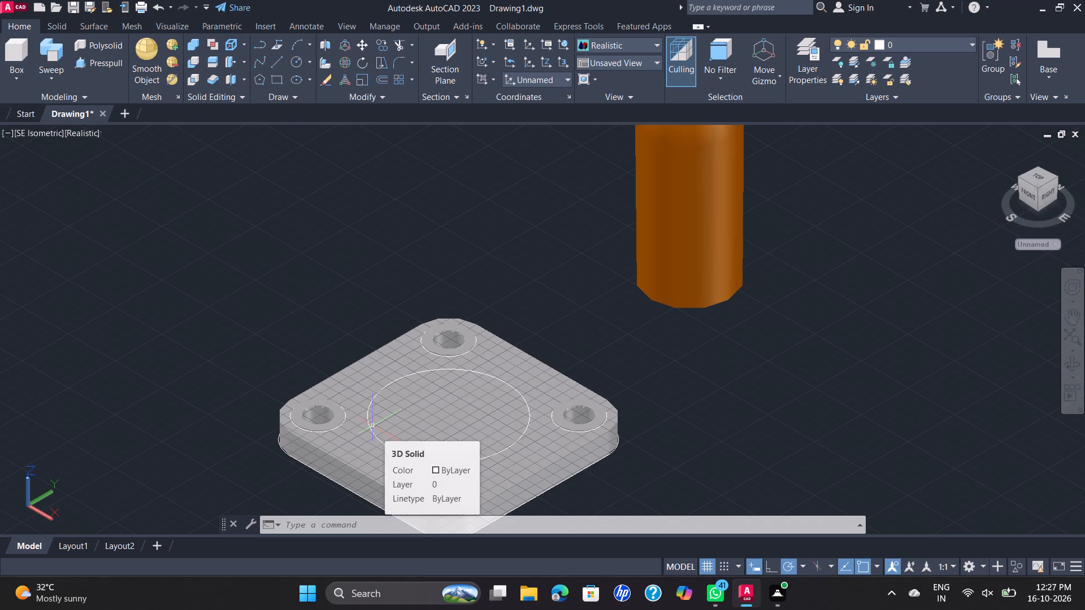
pyautogui.scroll(-2, 481, 423)
pyautogui.click(483, 423)
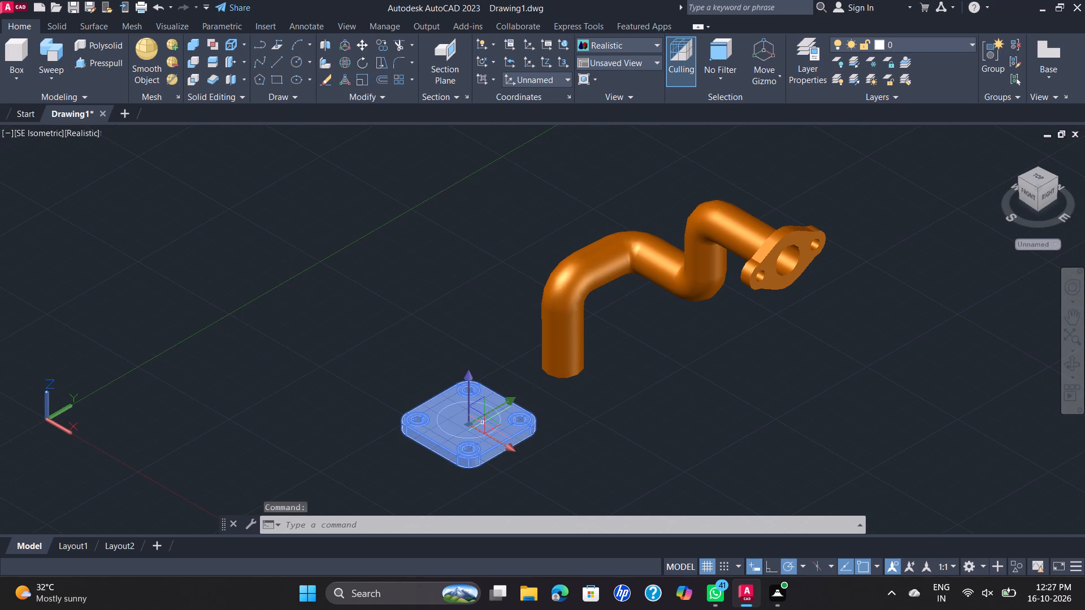
pyautogui.scroll(3, 483, 423)
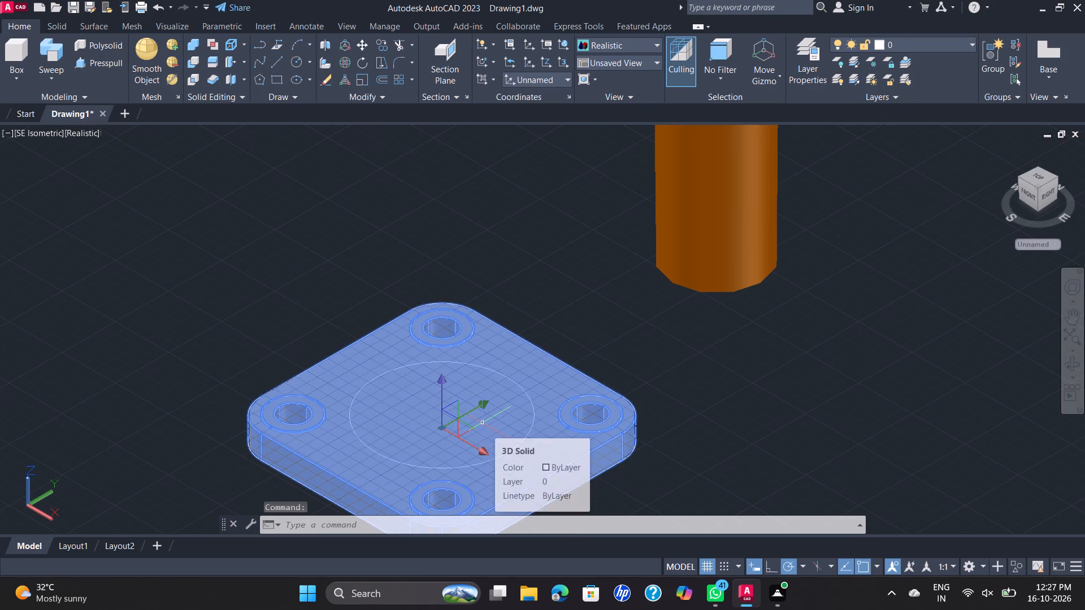
pyautogui.press('Escape')
pyautogui.scroll(-1, 483, 423)
pyautogui.scroll(1, 483, 423)
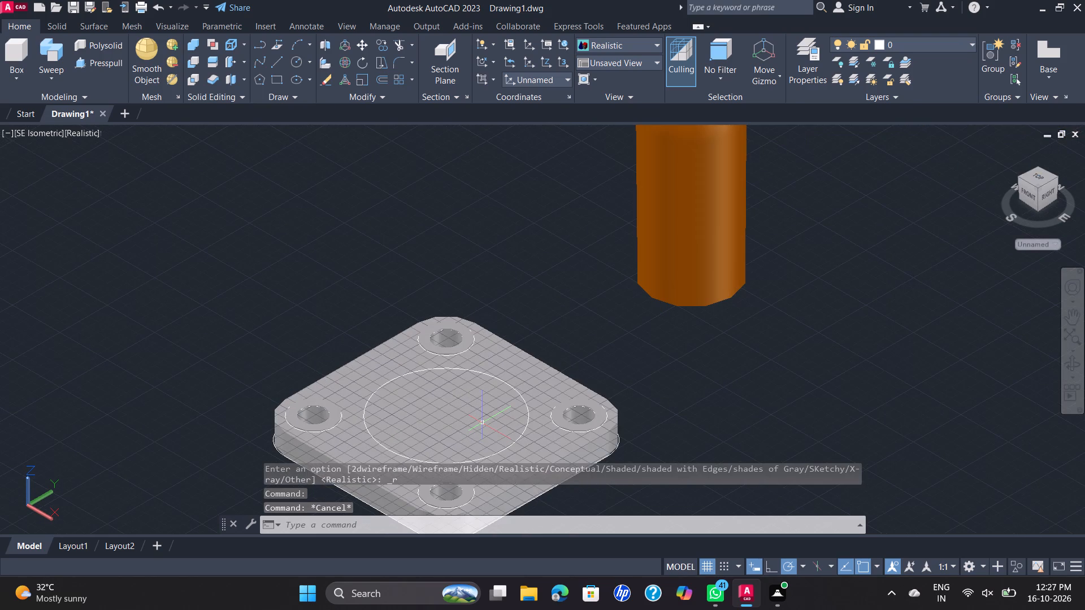
# Open the object properties, select the square plate, set its colour to the pipe's orange, and close the properties.
pyautogui.press('p')
pyautogui.press('r')
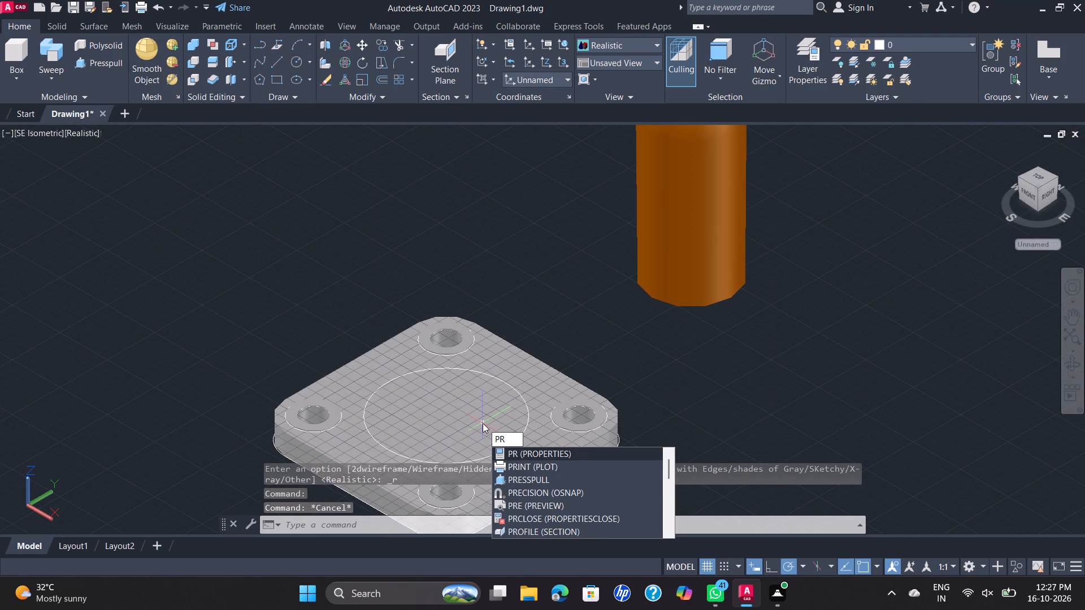
pyautogui.press('Return')
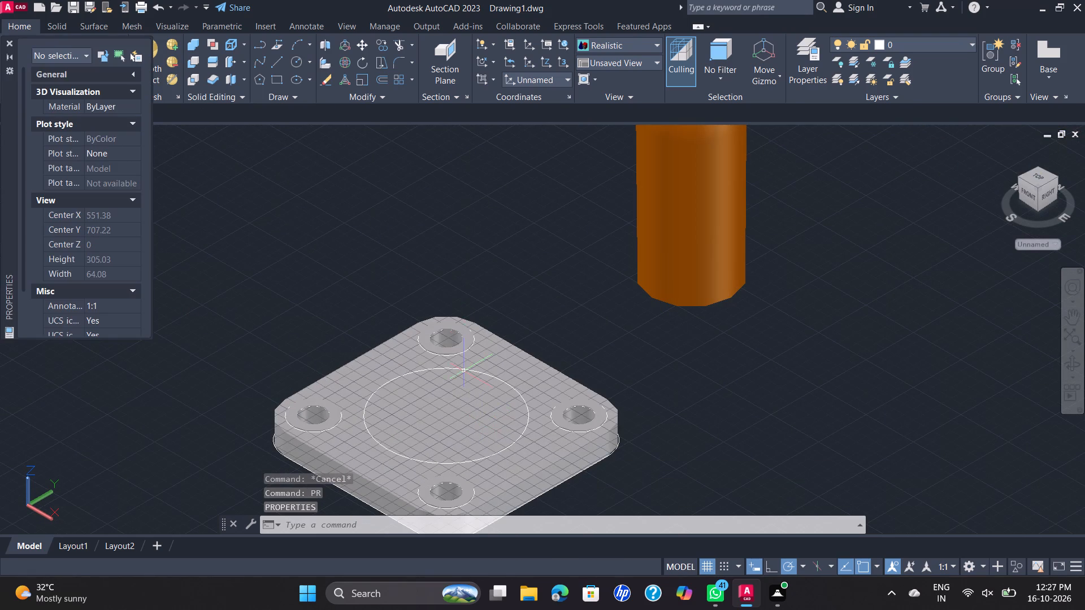
pyautogui.click(118, 48)
pyautogui.click(414, 411)
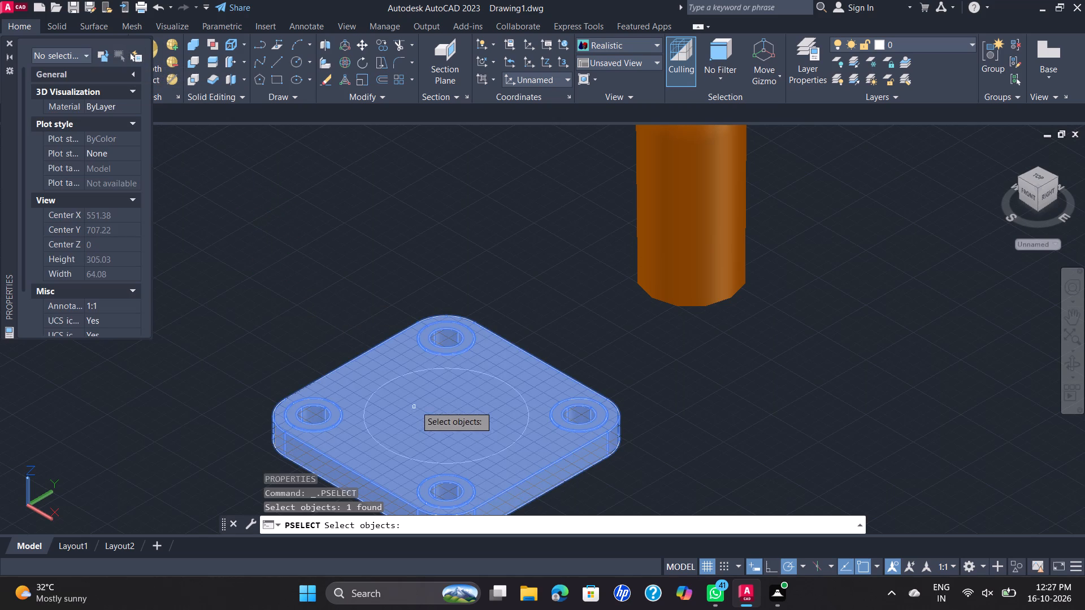
pyautogui.rightClick(418, 214)
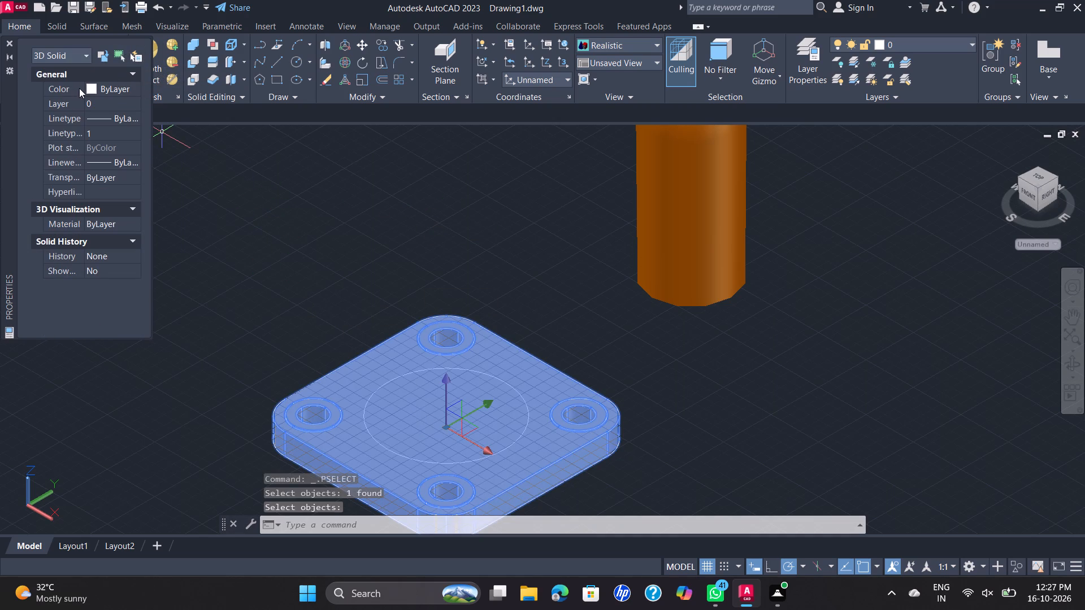
pyautogui.click(128, 86)
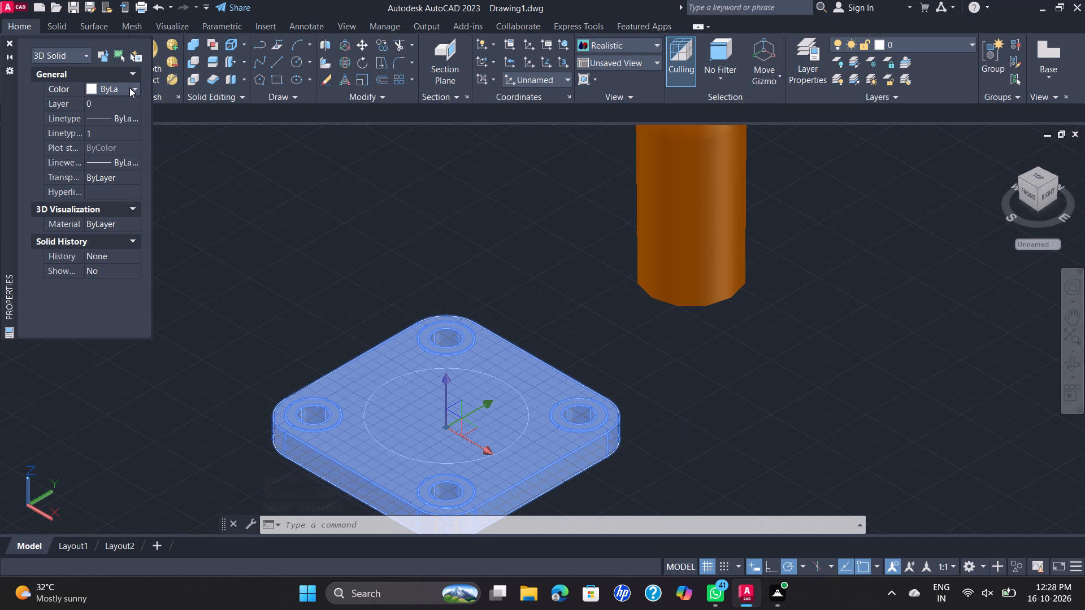
pyautogui.click(131, 88)
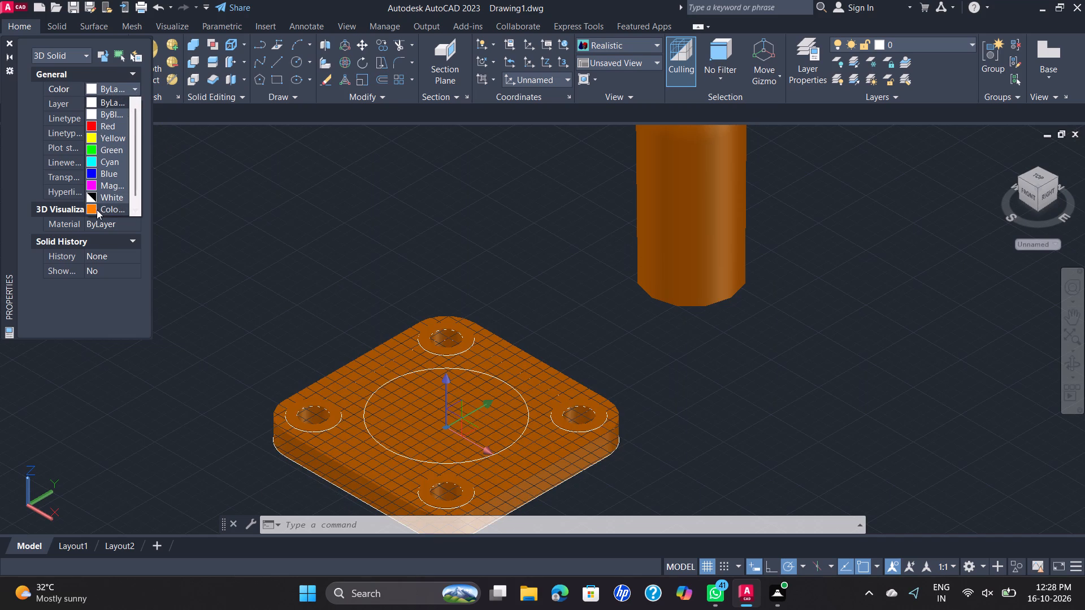
pyautogui.click(96, 210)
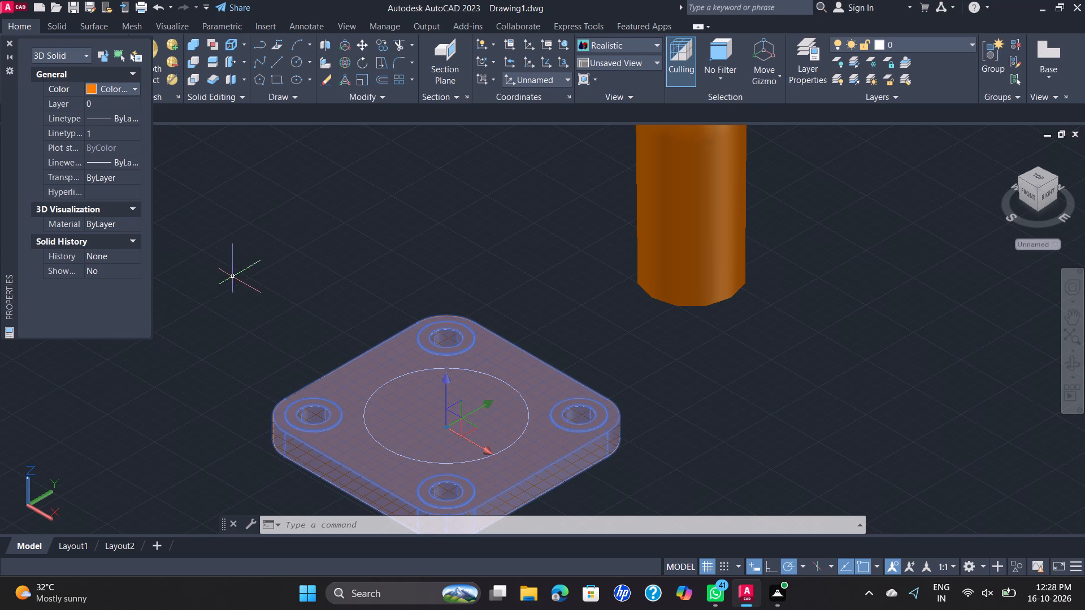
pyautogui.press('Return')
pyautogui.scroll(-1, 379, 303)
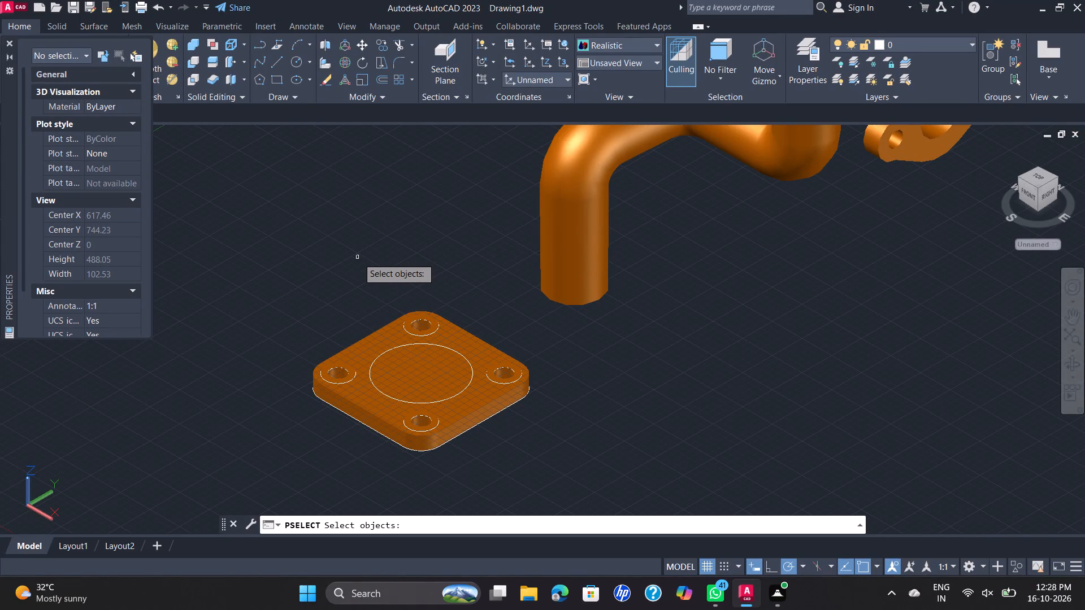
pyautogui.press('Return')
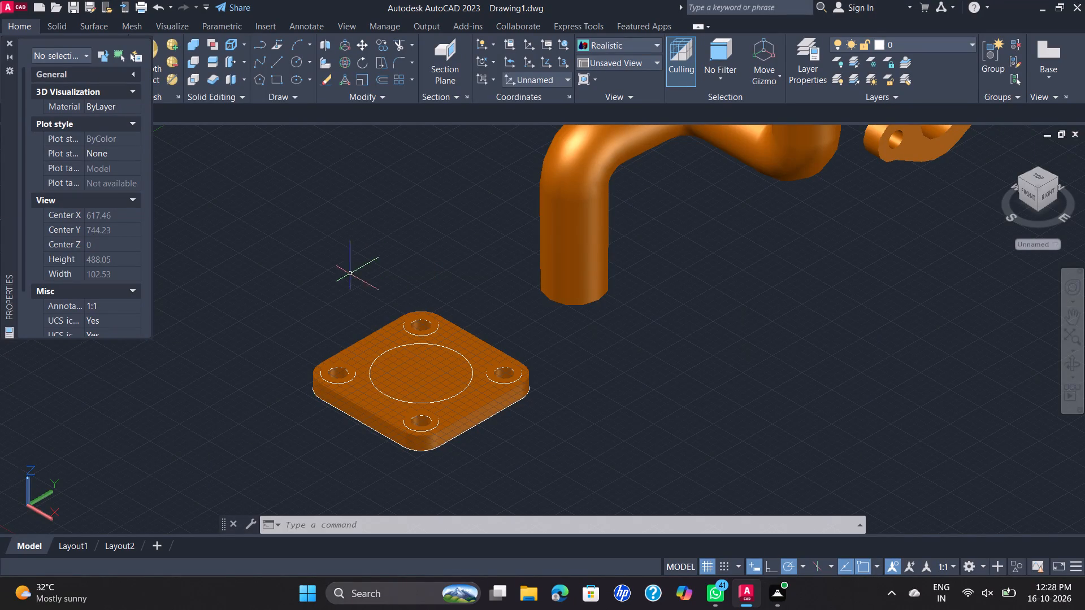
pyautogui.click(4, 43)
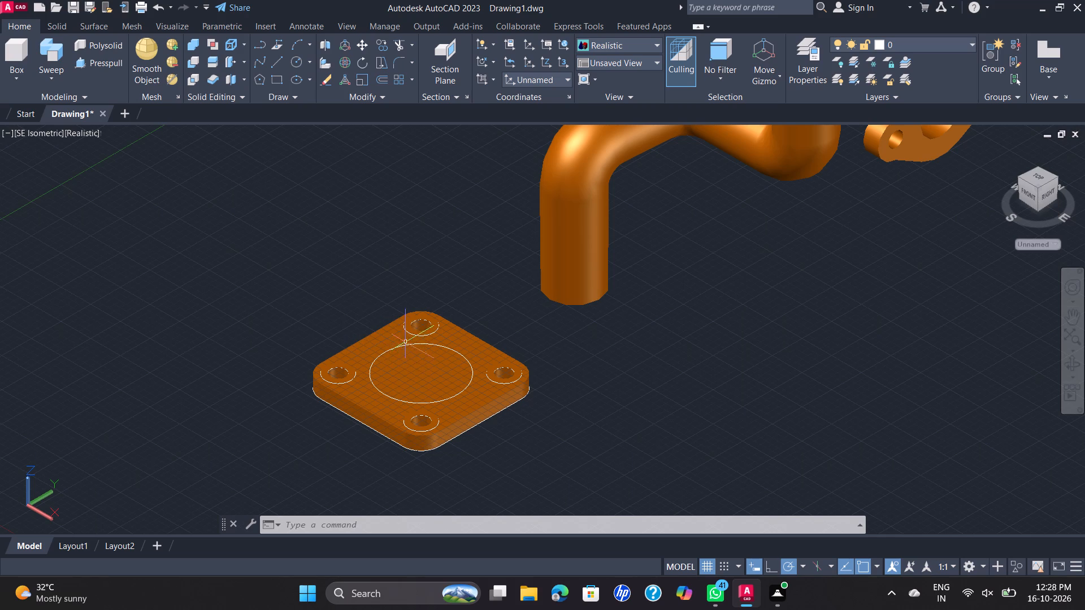
# Switch the model view to the 2D Wireframe visual style, with the plate's circles in view.
pyautogui.scroll(2, 405, 331)
pyautogui.scroll(-1, 405, 331)
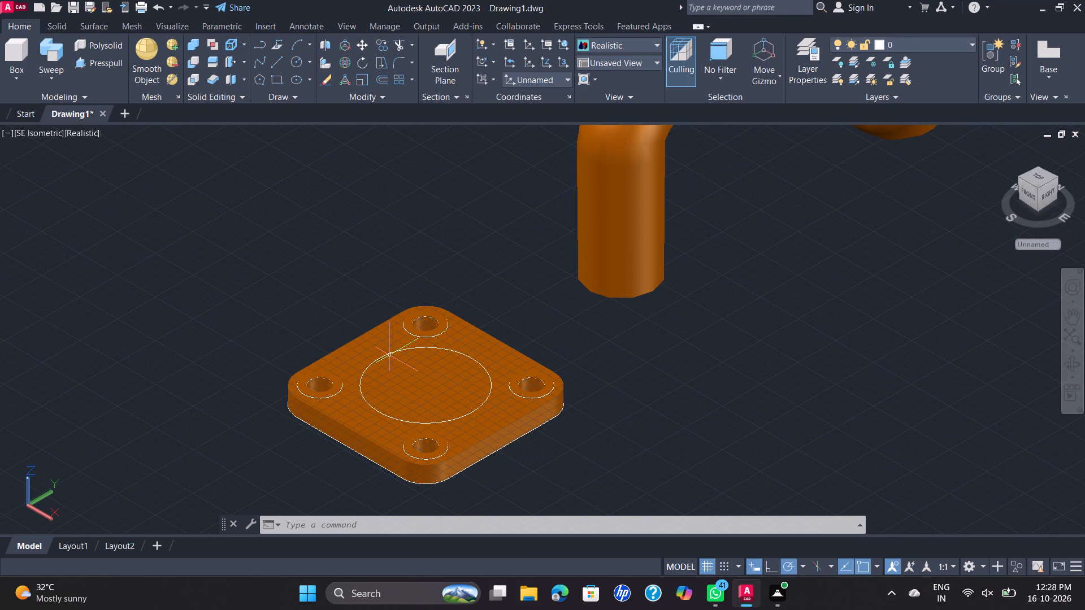
pyautogui.scroll(2, 379, 359)
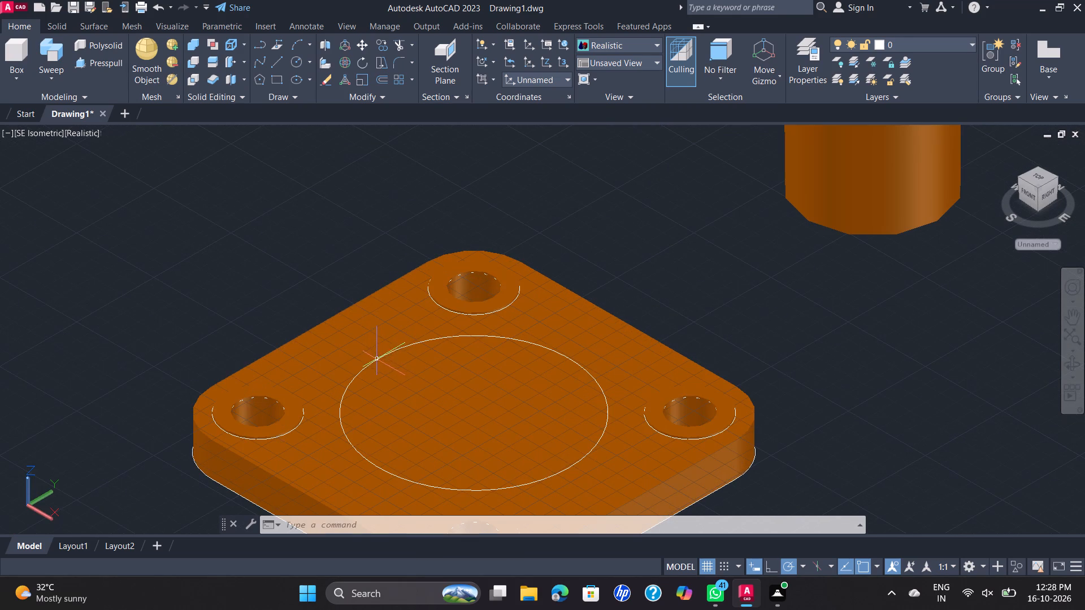
pyautogui.click(74, 131)
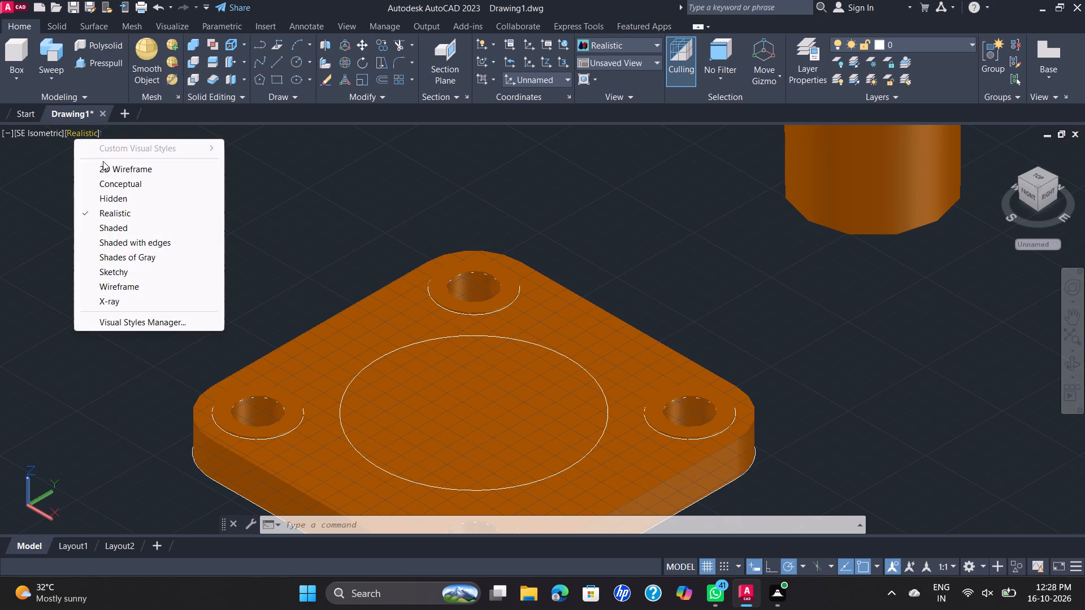
pyautogui.click(118, 169)
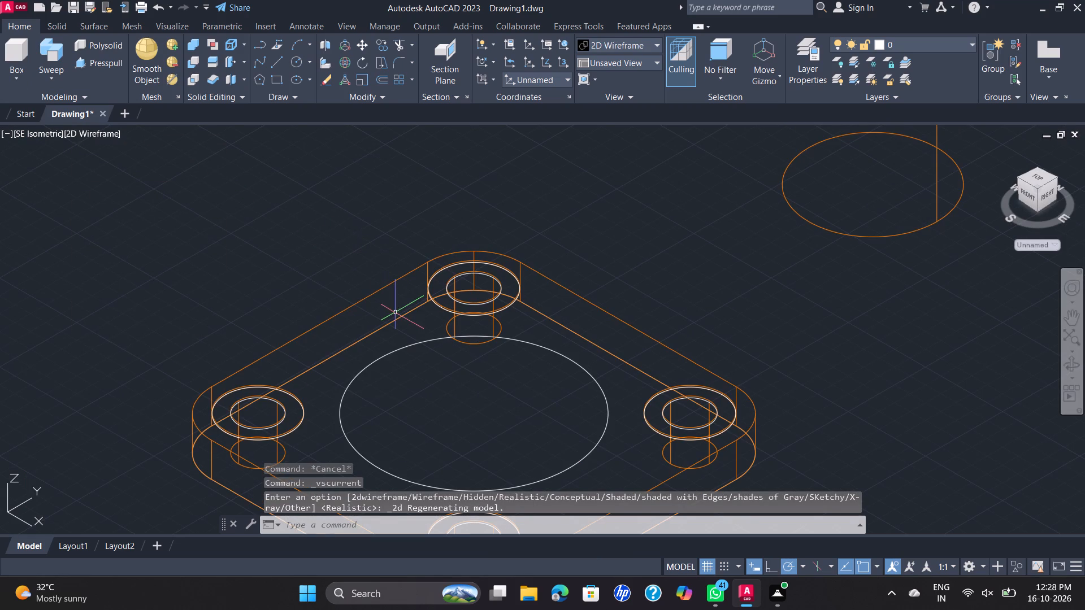
# Examine the plate's circles and the open end of the bent pipe in the wireframe view.
pyautogui.scroll(-2, 395, 312)
pyautogui.scroll(2, 394, 332)
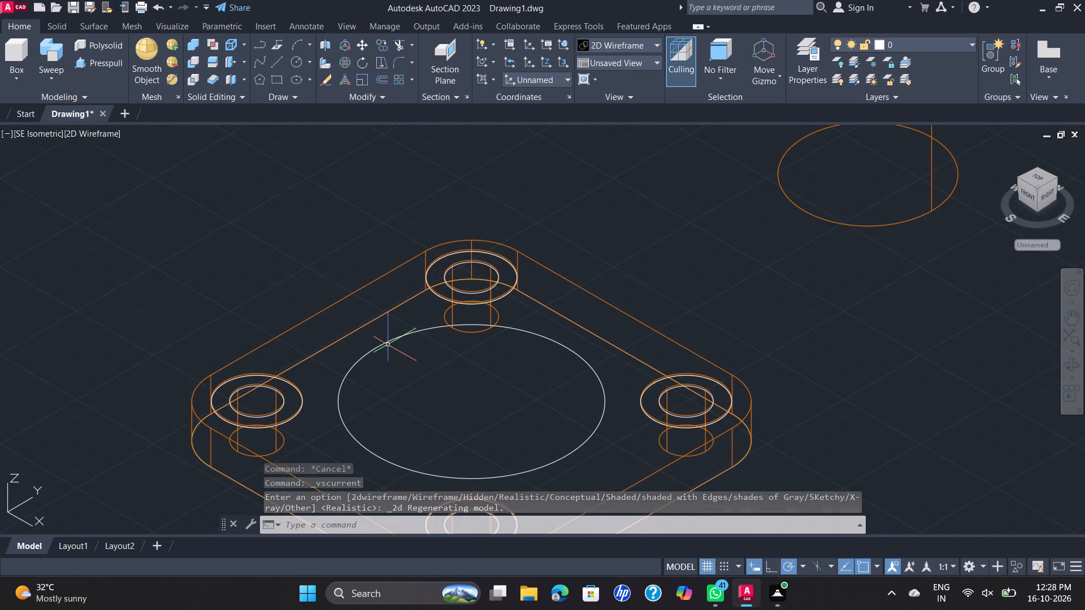
pyautogui.scroll(4, 378, 347)
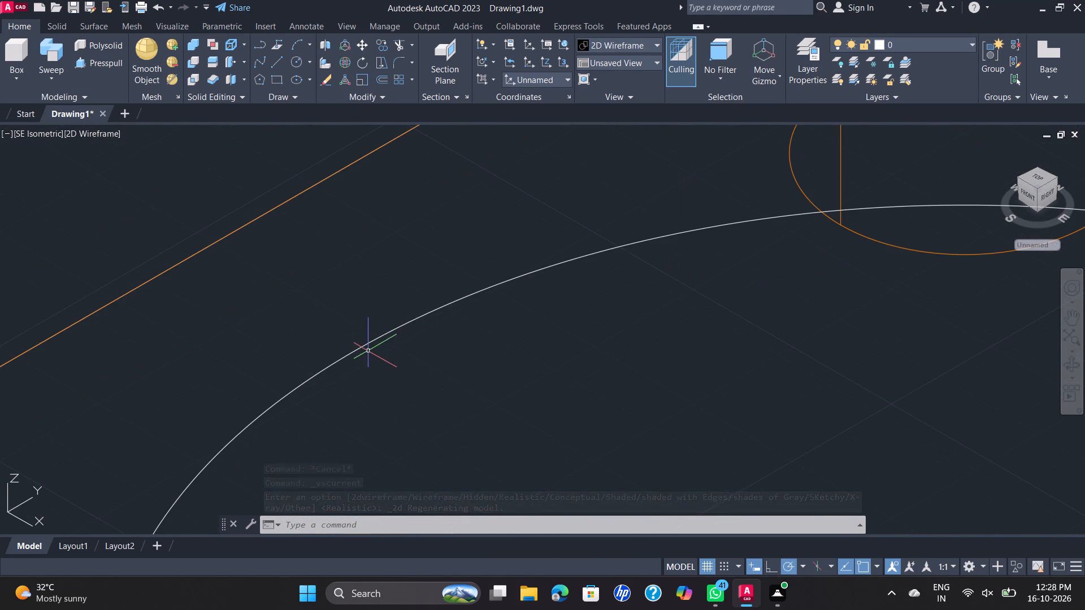
pyautogui.scroll(-6, 363, 343)
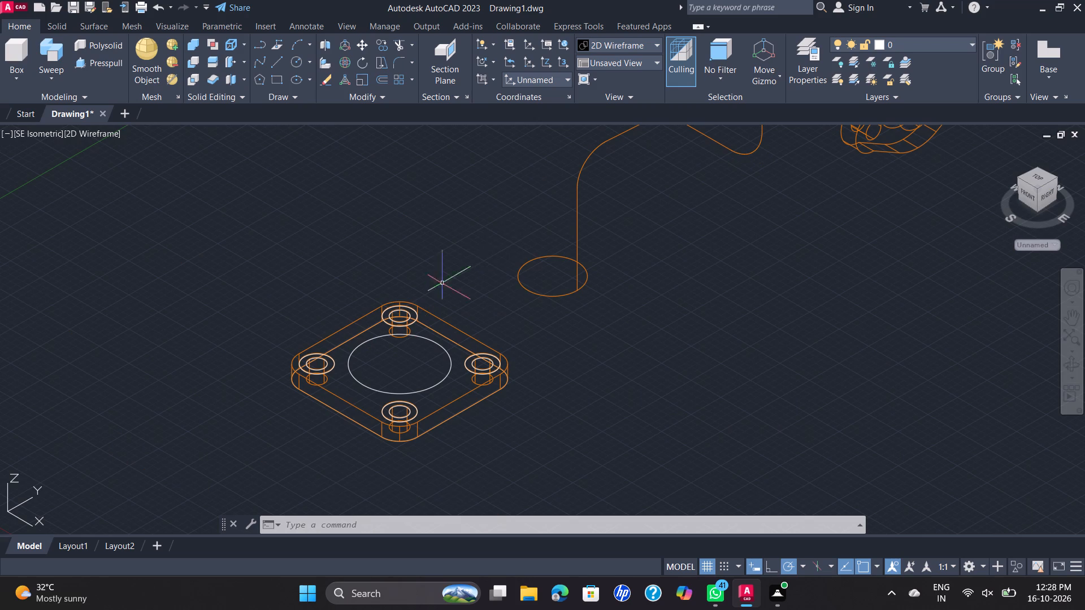
pyautogui.press('Escape')
pyautogui.press('Escape')
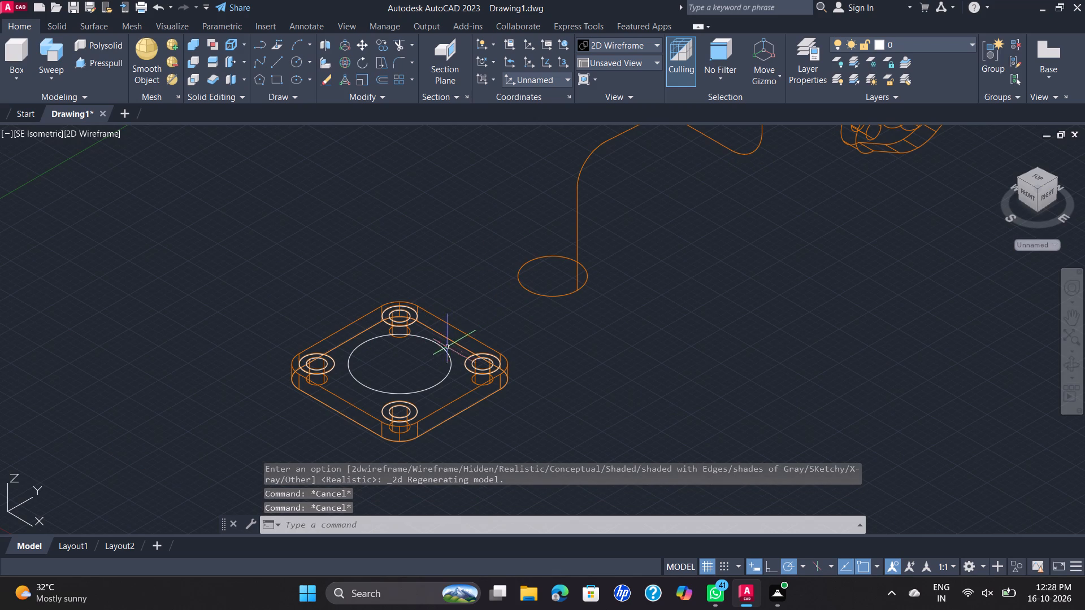
pyautogui.scroll(-1, 464, 333)
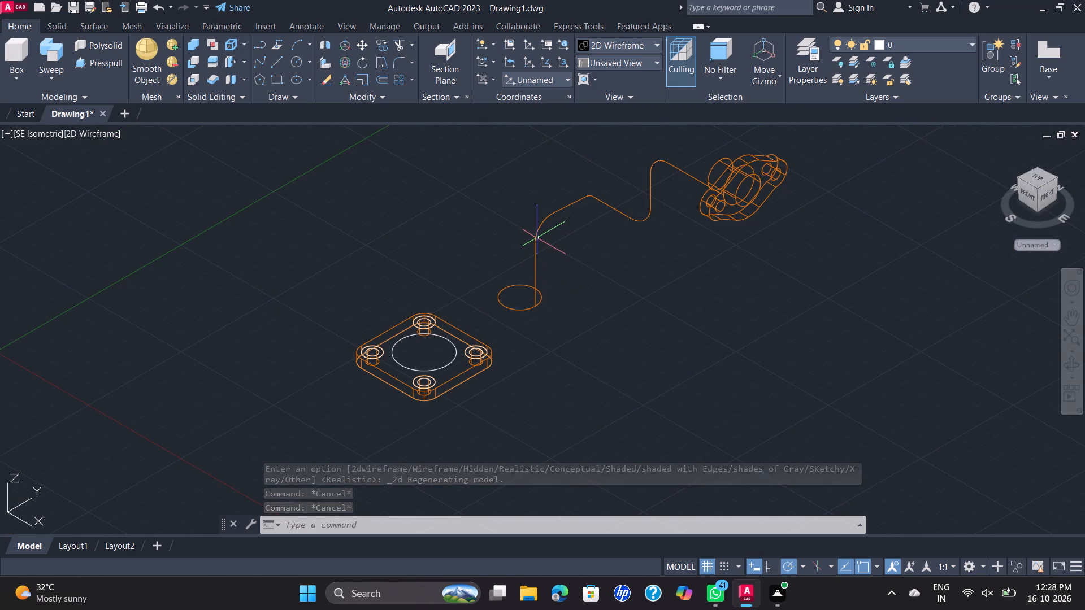
pyautogui.press('Escape')
# Try the Shades of Gray visual style on the model view, then apply the Realistic visual style.
pyautogui.click(67, 133)
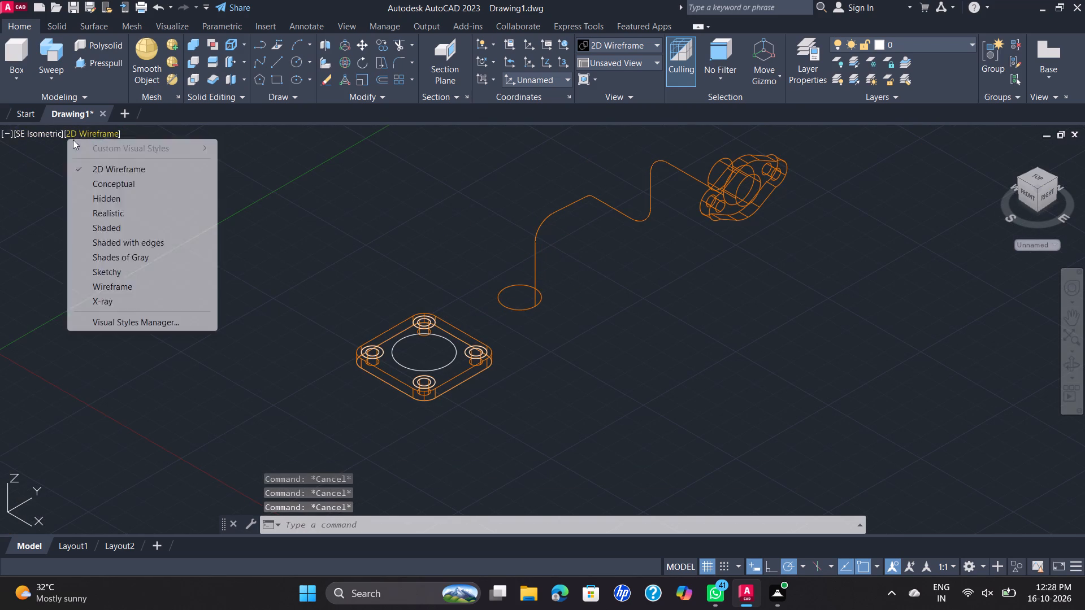
pyautogui.click(126, 258)
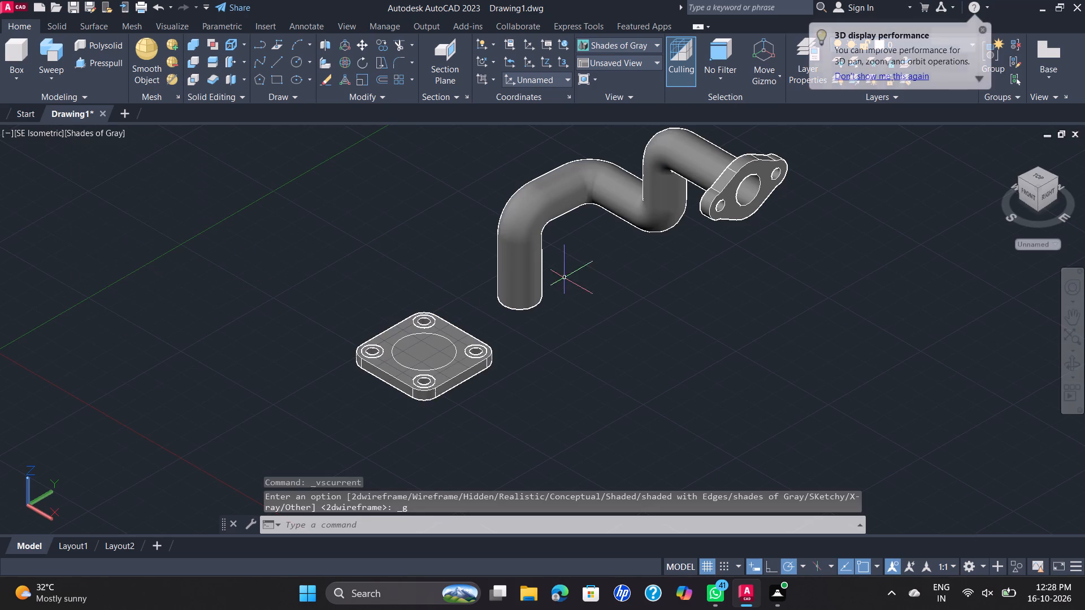
pyautogui.click(93, 132)
pyautogui.click(135, 213)
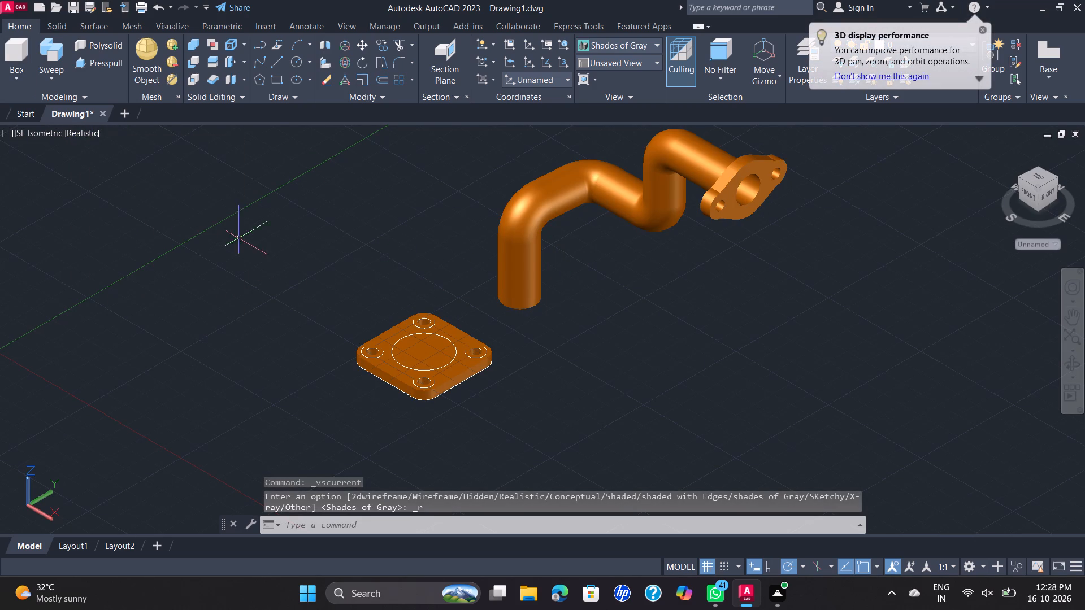
# Move the square plate from the centre of its large circle to the centre of the pipe's lower end.
pyautogui.click(545, 188)
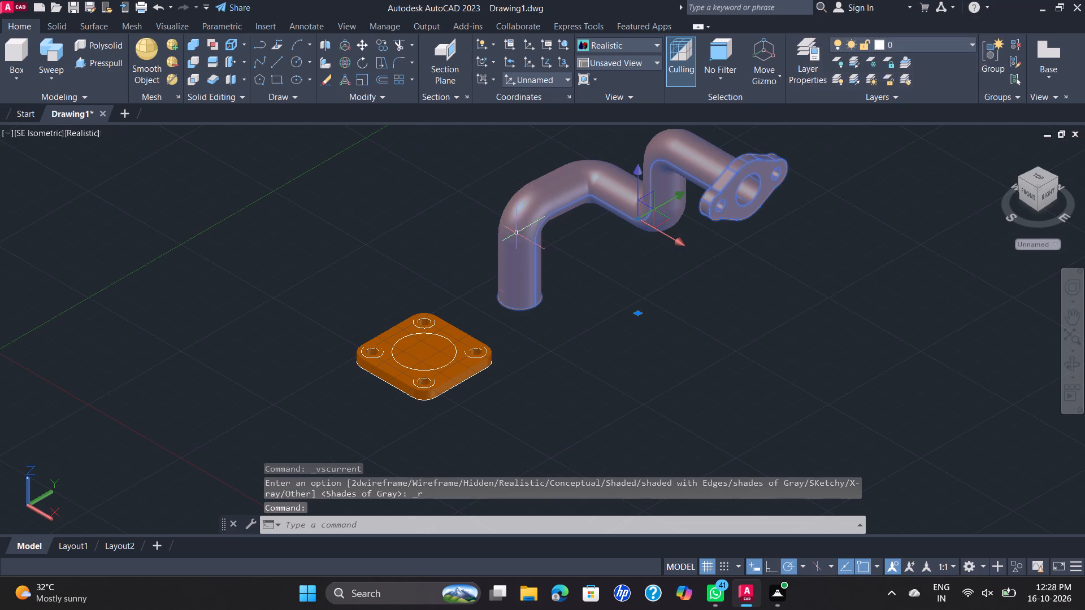
pyautogui.click(423, 370)
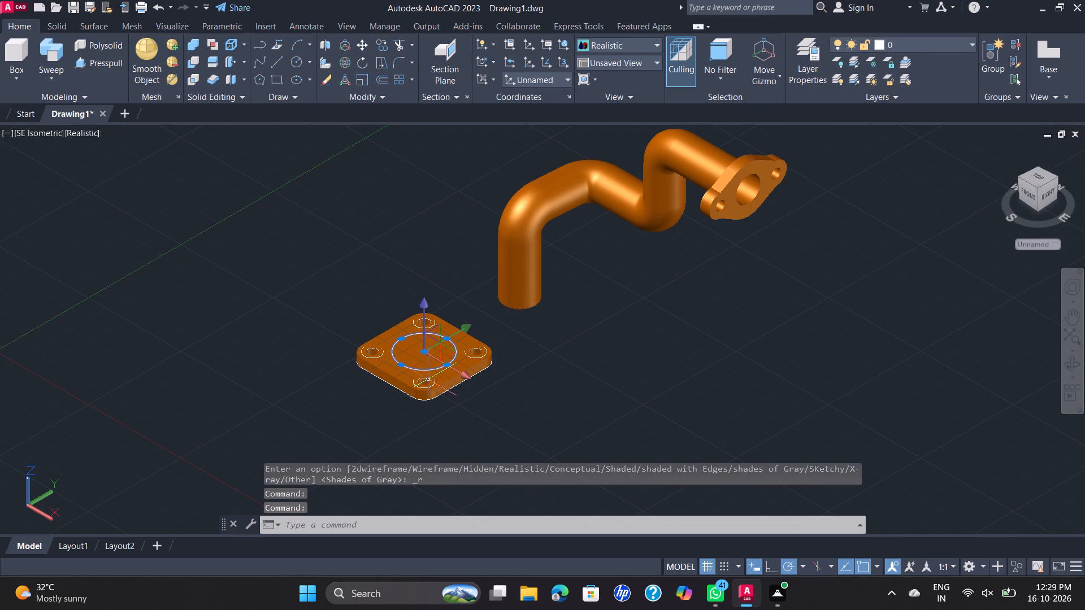
pyautogui.click(428, 380)
pyautogui.click(456, 368)
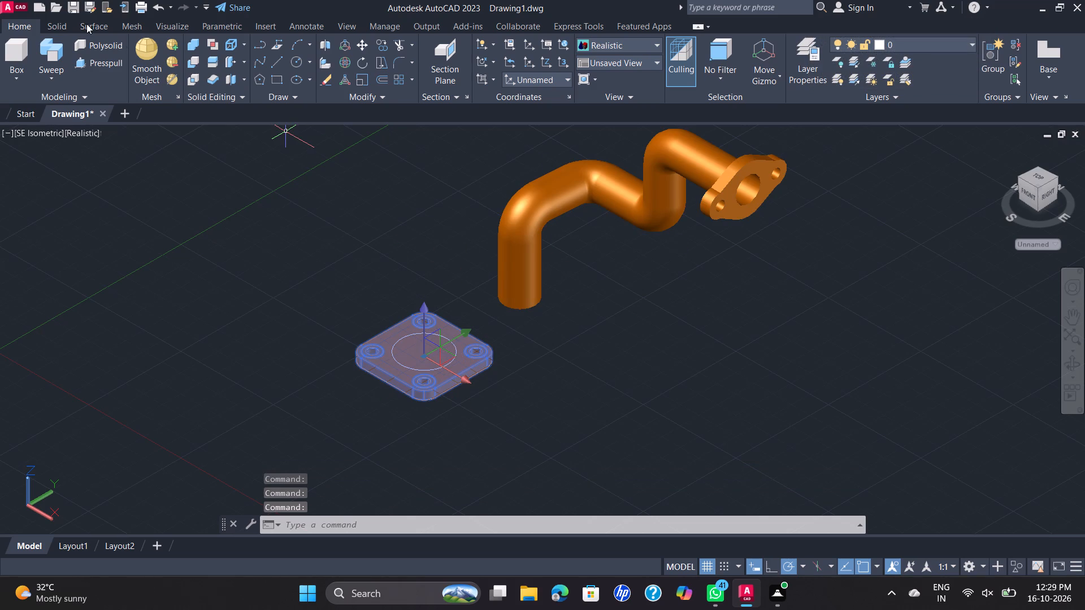
pyautogui.click(368, 43)
pyautogui.click(426, 352)
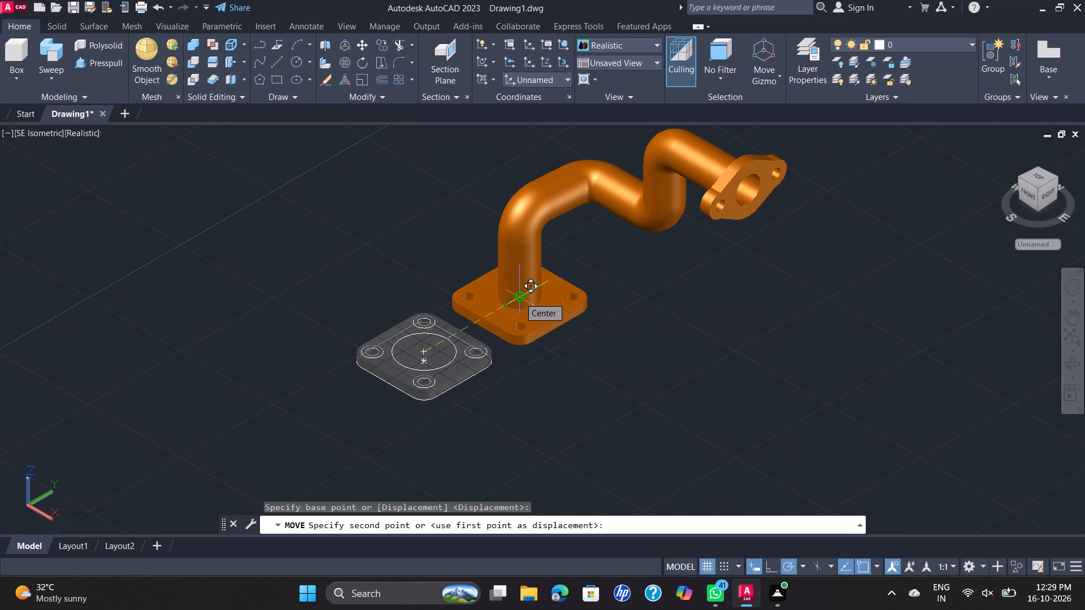
pyautogui.click(520, 297)
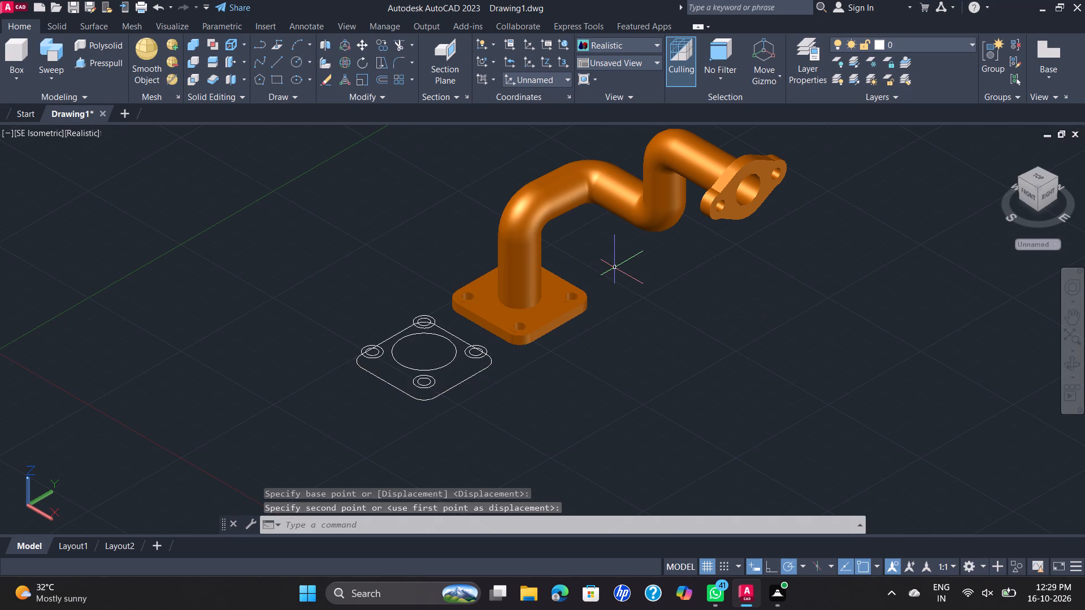
# Erase the leftover plate outline and all its circles beside the assembled pipe and plate.
pyautogui.scroll(3, 552, 305)
pyautogui.scroll(3, 480, 365)
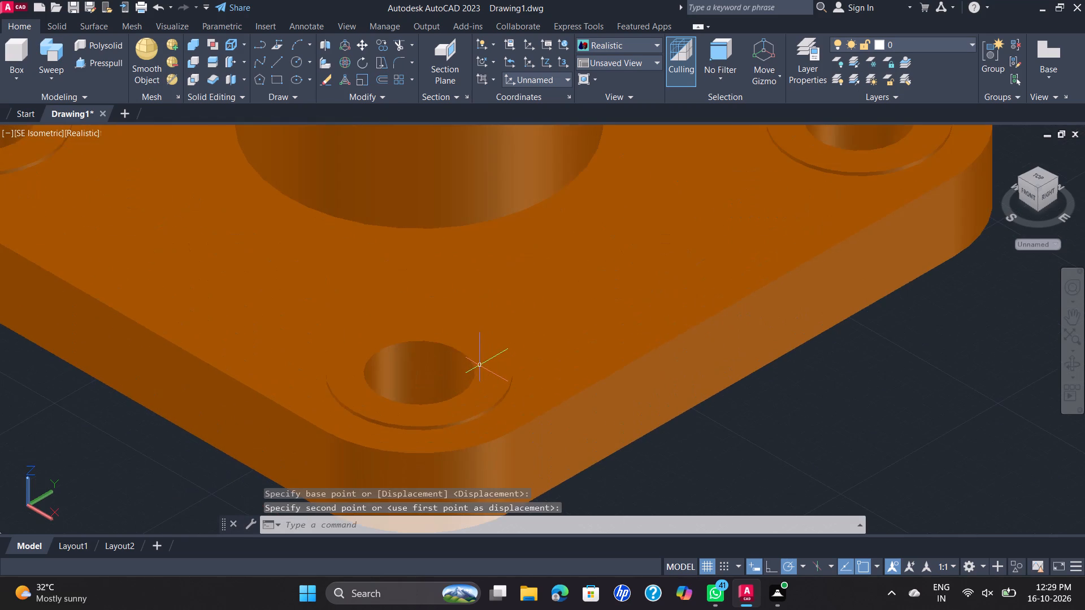
pyautogui.scroll(3, 480, 365)
pyautogui.scroll(-5, 483, 359)
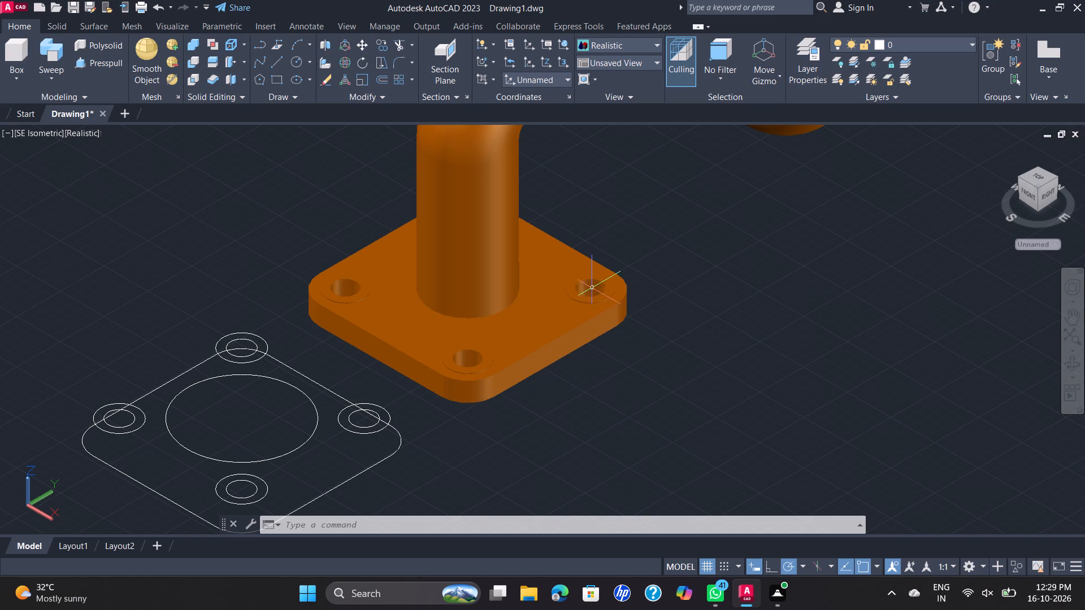
pyautogui.scroll(-2, 190, 367)
pyautogui.click(123, 341)
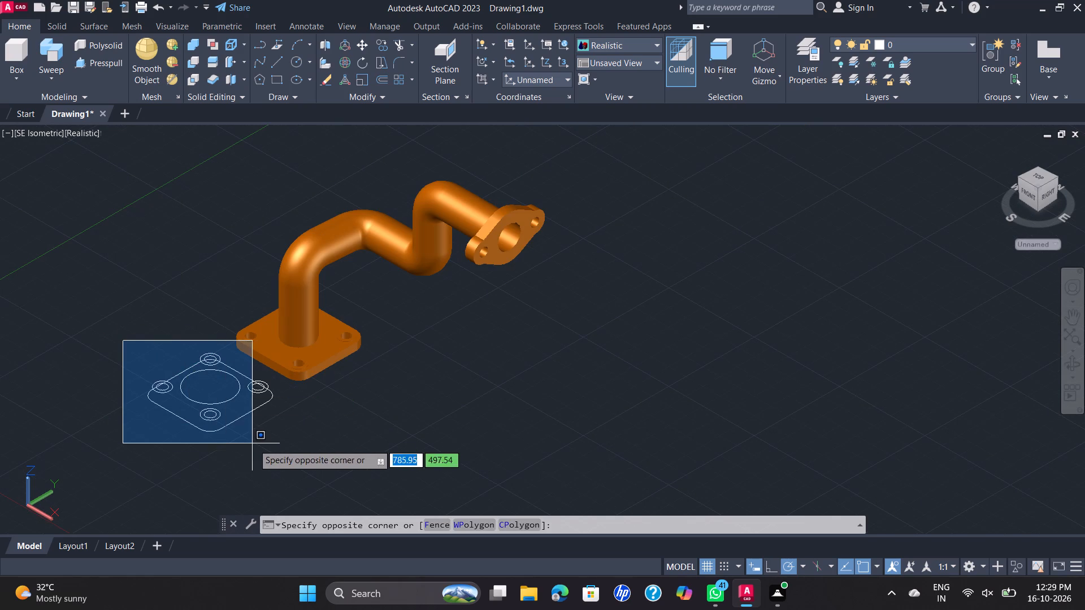
pyautogui.click(287, 459)
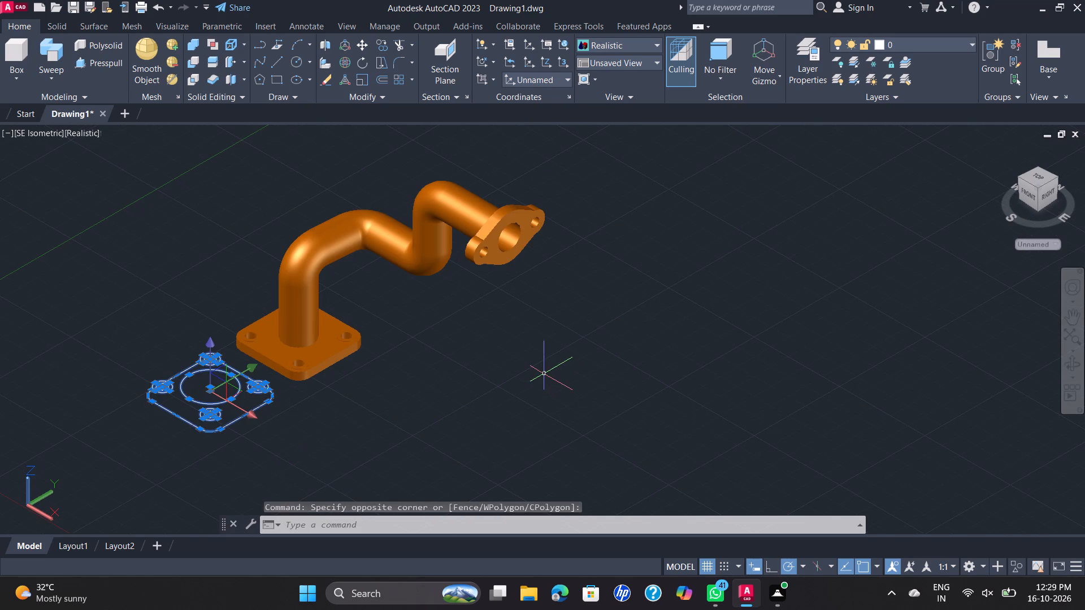
pyautogui.press('Delete')
# Examine the joint between the pipe's lower end and the square plate, and the assembly as a whole.
pyautogui.scroll(2, 253, 291)
pyautogui.scroll(2, 324, 308)
pyautogui.scroll(-2, 300, 274)
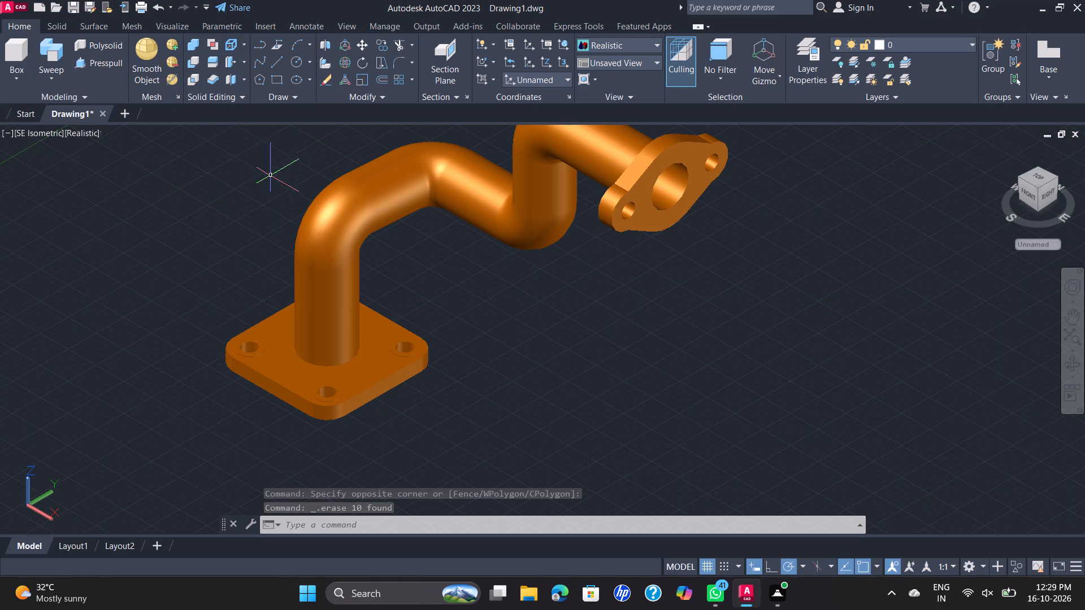
pyautogui.scroll(2, 331, 364)
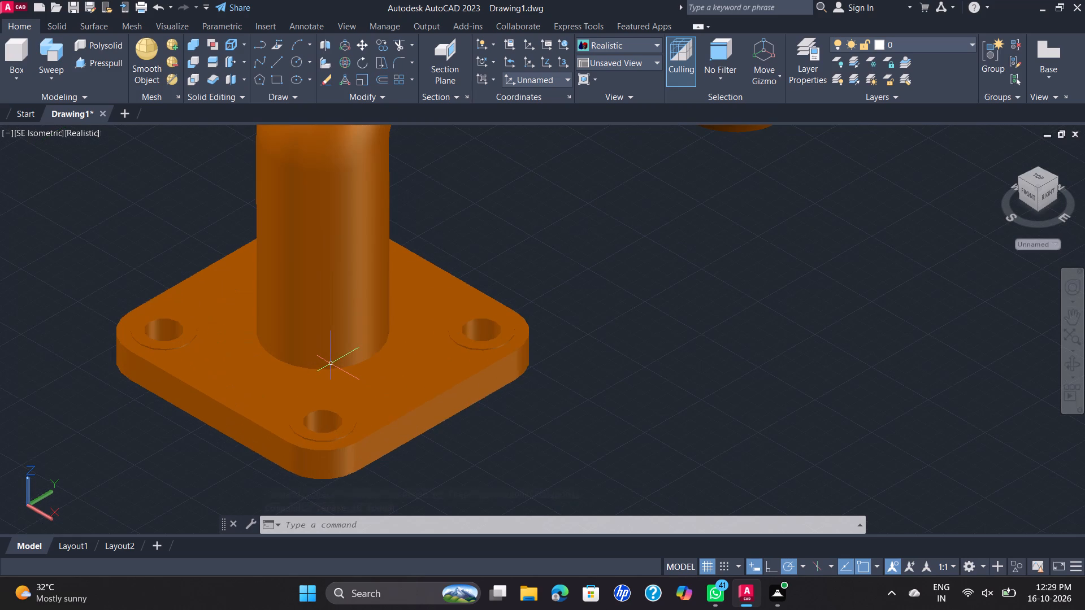
pyautogui.scroll(5, 332, 363)
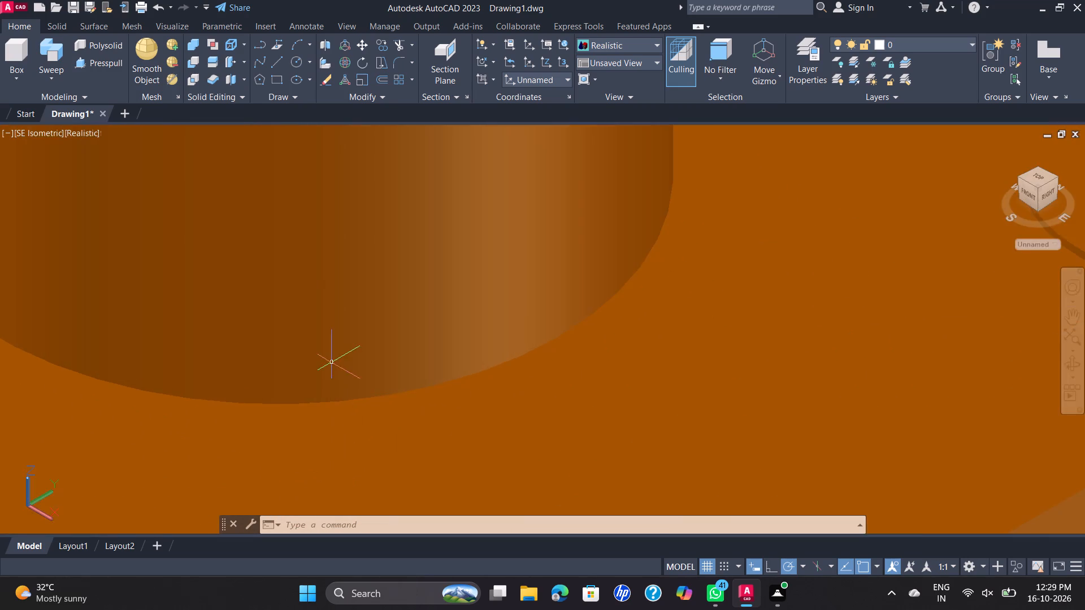
pyautogui.scroll(-6, 332, 362)
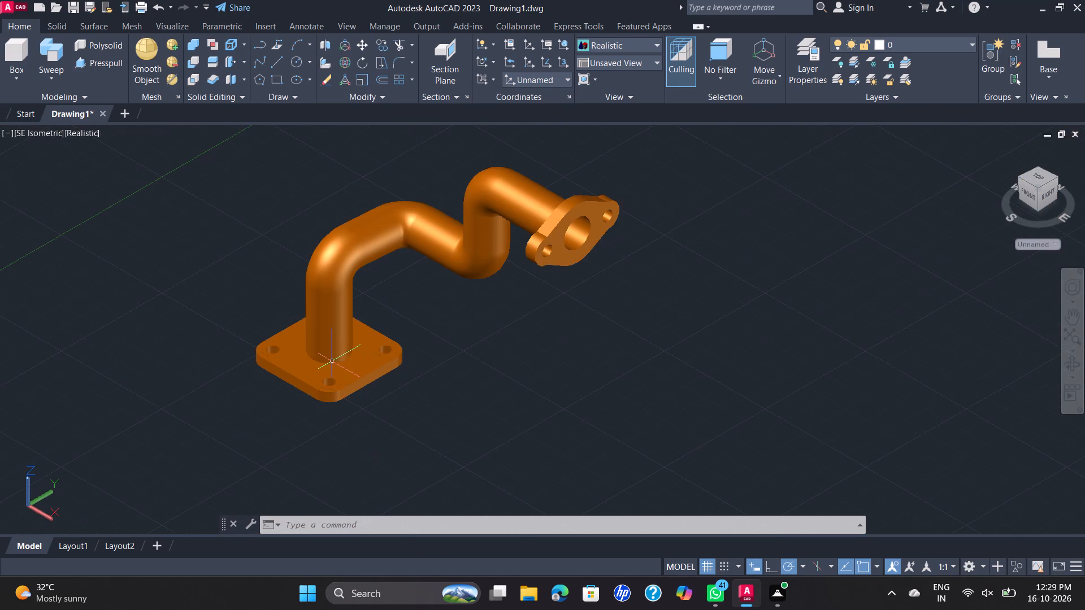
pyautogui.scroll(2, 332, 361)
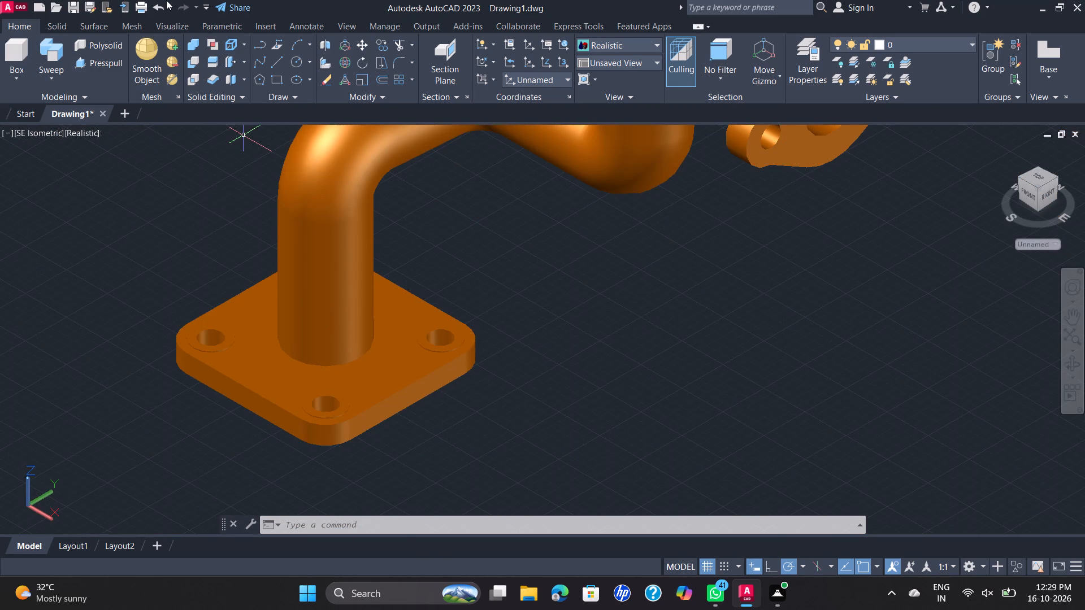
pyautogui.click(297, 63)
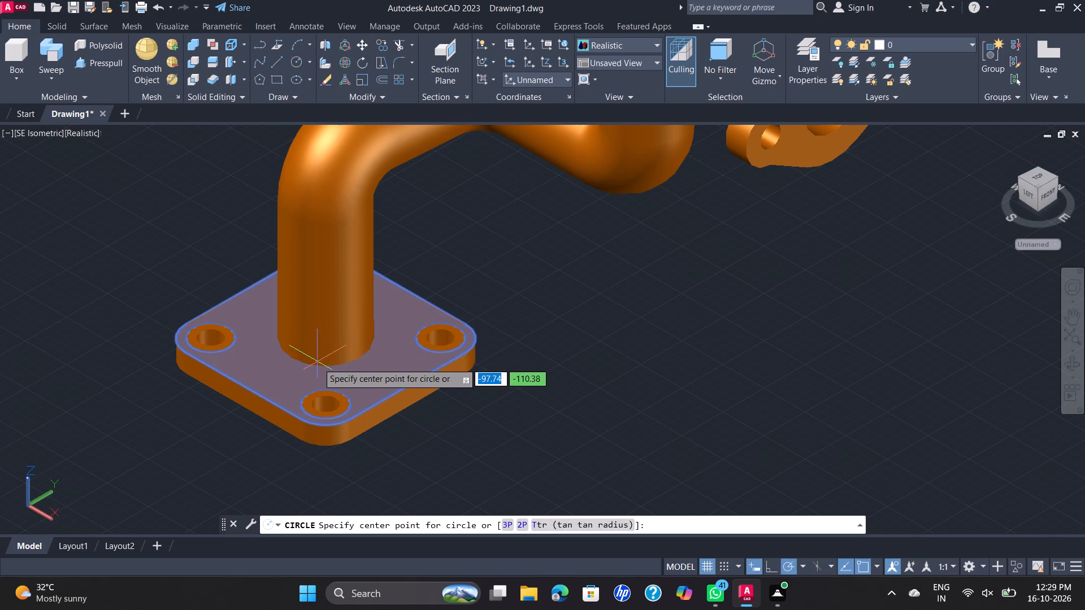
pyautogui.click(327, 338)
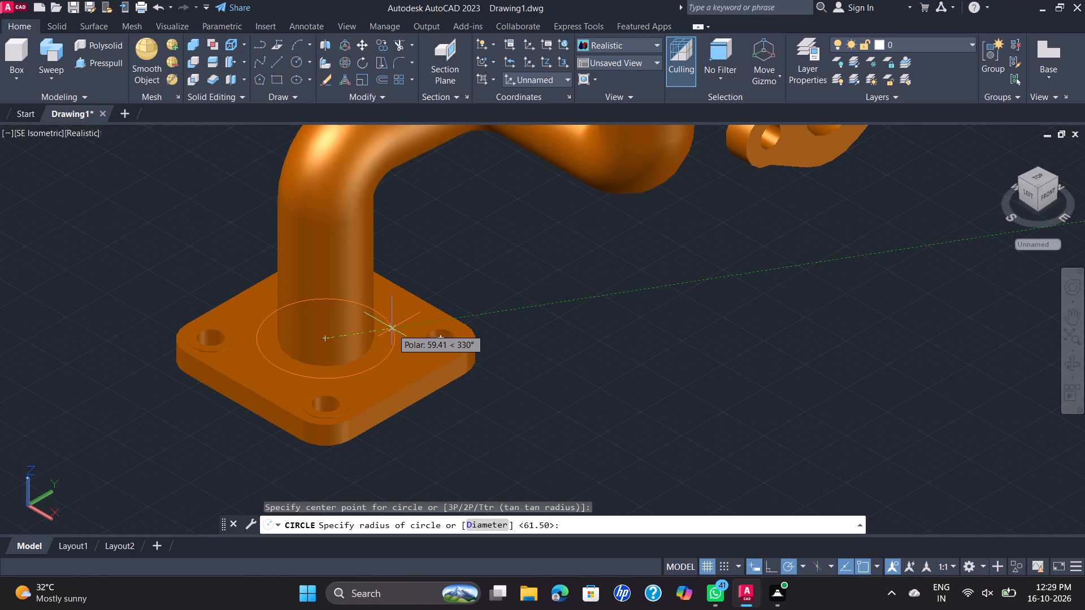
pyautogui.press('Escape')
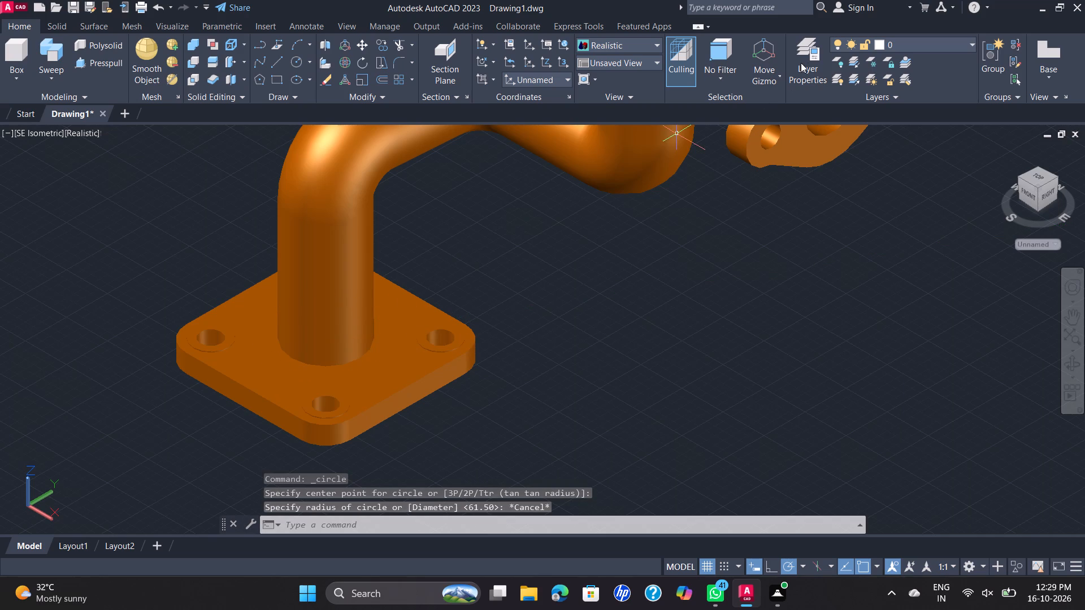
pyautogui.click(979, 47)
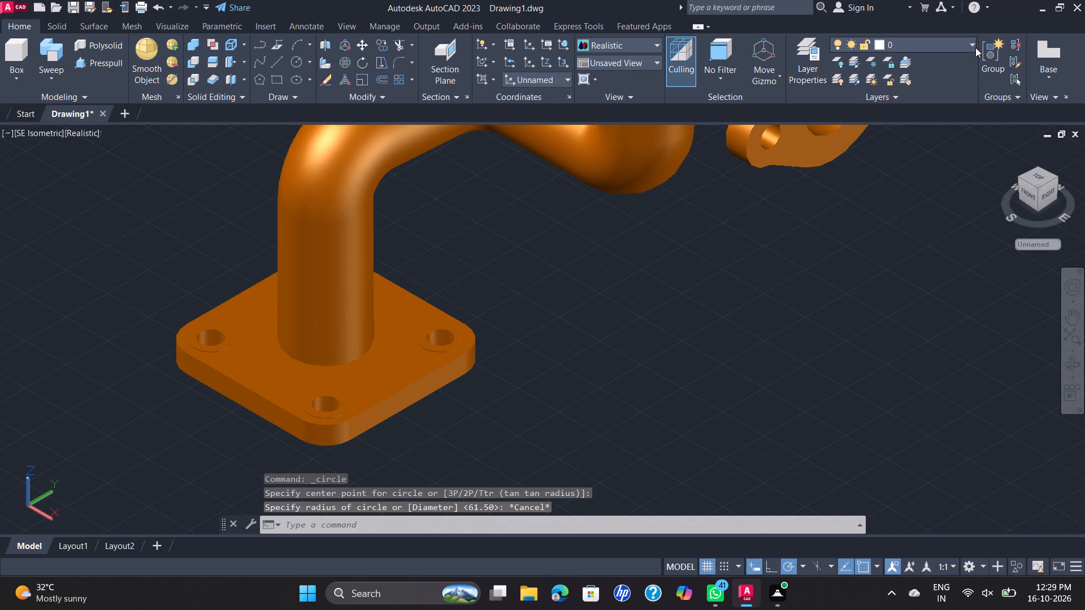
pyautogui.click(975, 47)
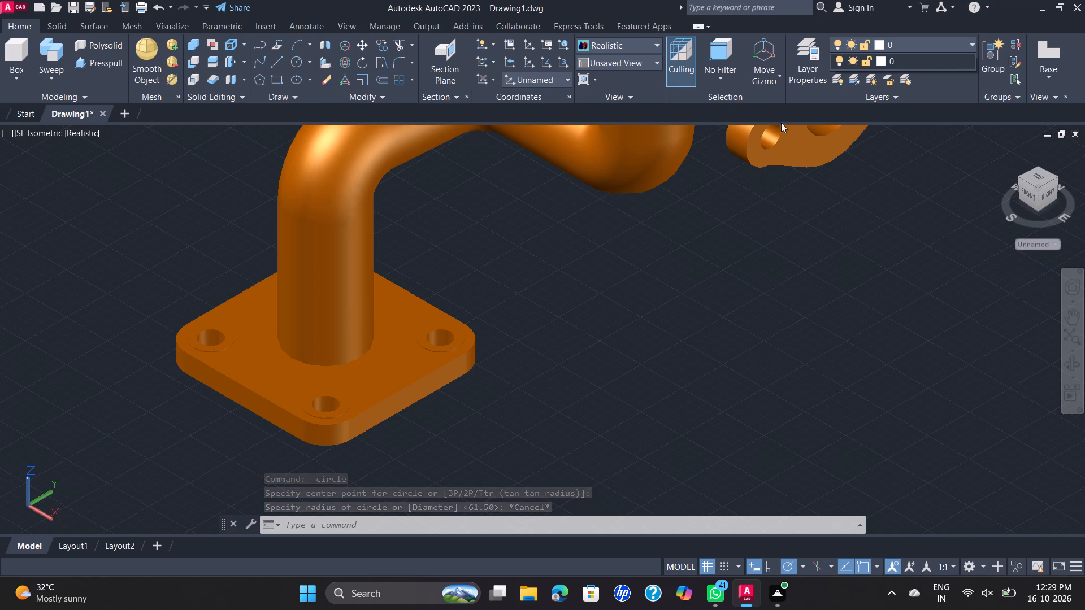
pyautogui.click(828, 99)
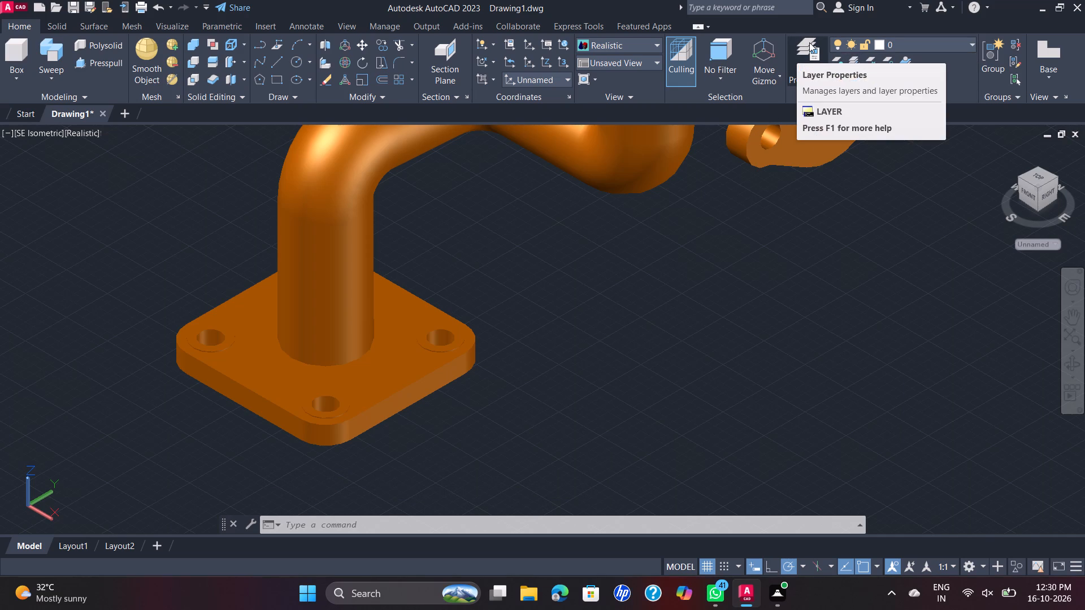
# Switch the model view to the Shades of Gray visual style, with the plate and pipe base in view.
pyautogui.scroll(1, 345, 346)
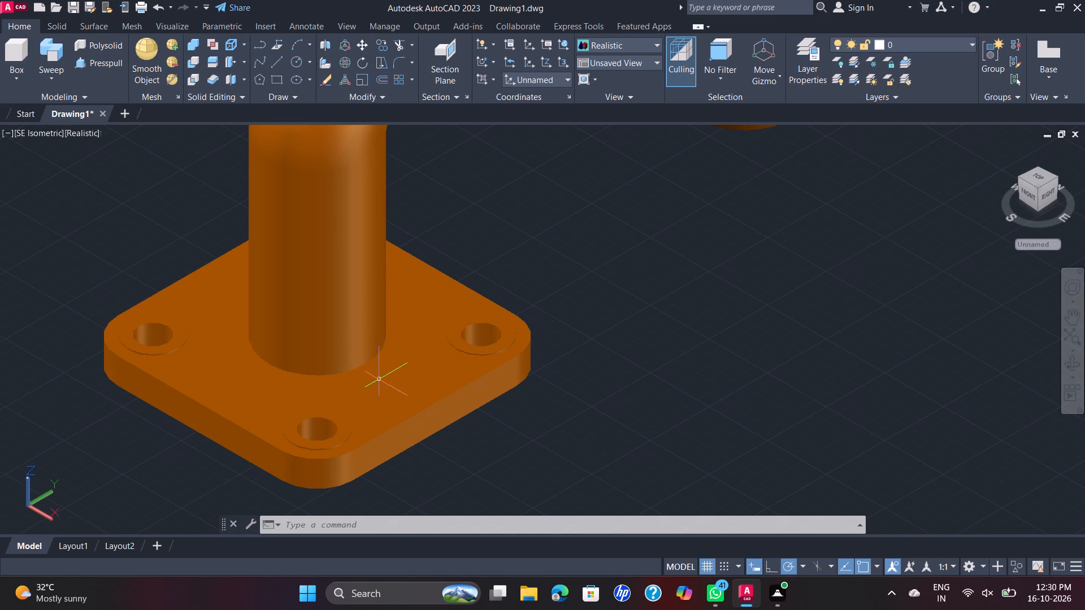
pyautogui.scroll(4, 279, 374)
pyautogui.scroll(-4, 296, 351)
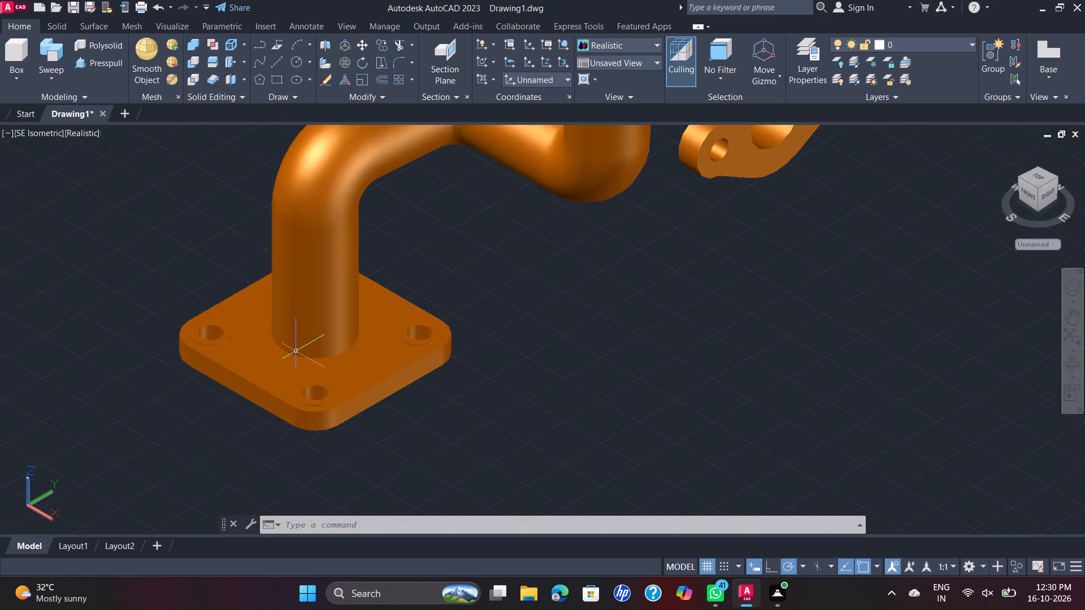
pyautogui.scroll(-1, 296, 351)
pyautogui.scroll(5, 296, 351)
pyautogui.scroll(-2, 297, 351)
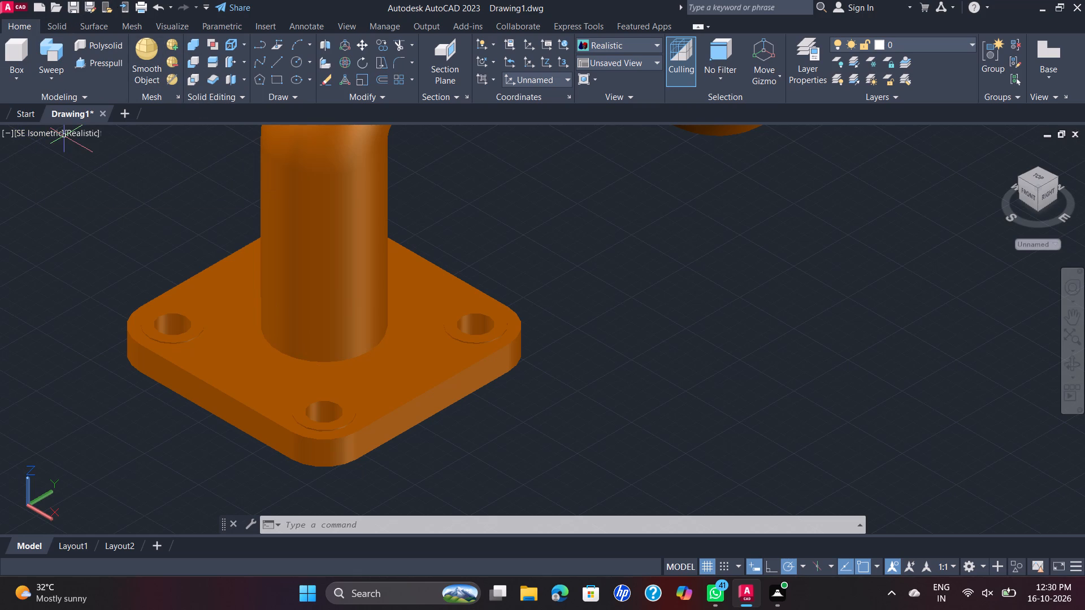
pyautogui.click(79, 137)
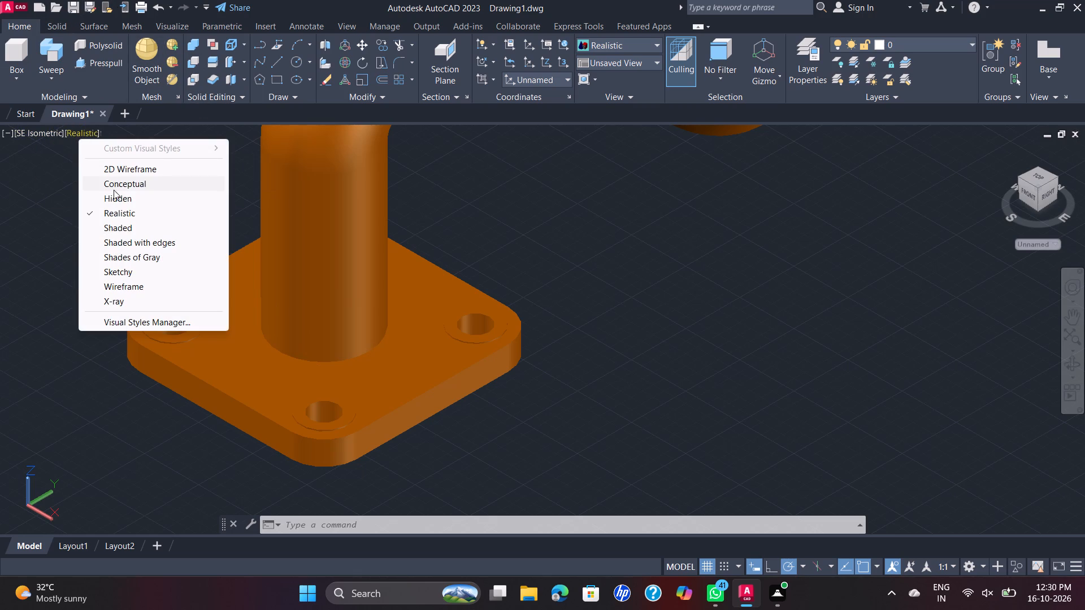
pyautogui.click(145, 259)
# Draw a circle of radius 61.50 on the plate's top face, centred on the pipe's lower end.
pyautogui.scroll(-1, 335, 316)
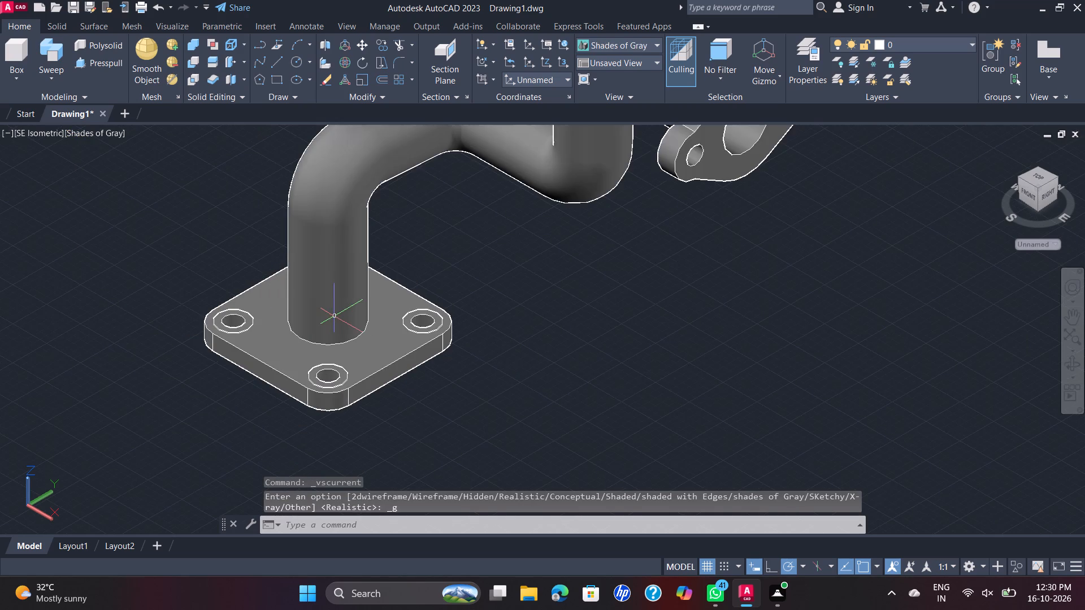
pyautogui.scroll(-1, 335, 317)
pyautogui.moveTo(325, 309); pyautogui.dragTo(346, 333, button='middle')
pyautogui.scroll(1, 348, 334)
pyautogui.click(298, 59)
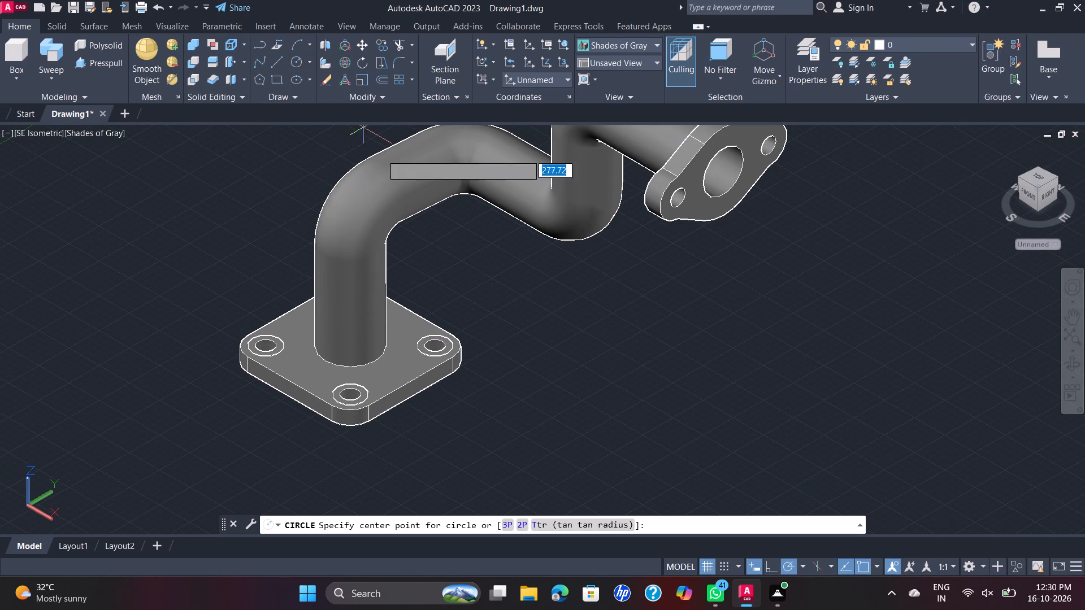
pyautogui.click(351, 350)
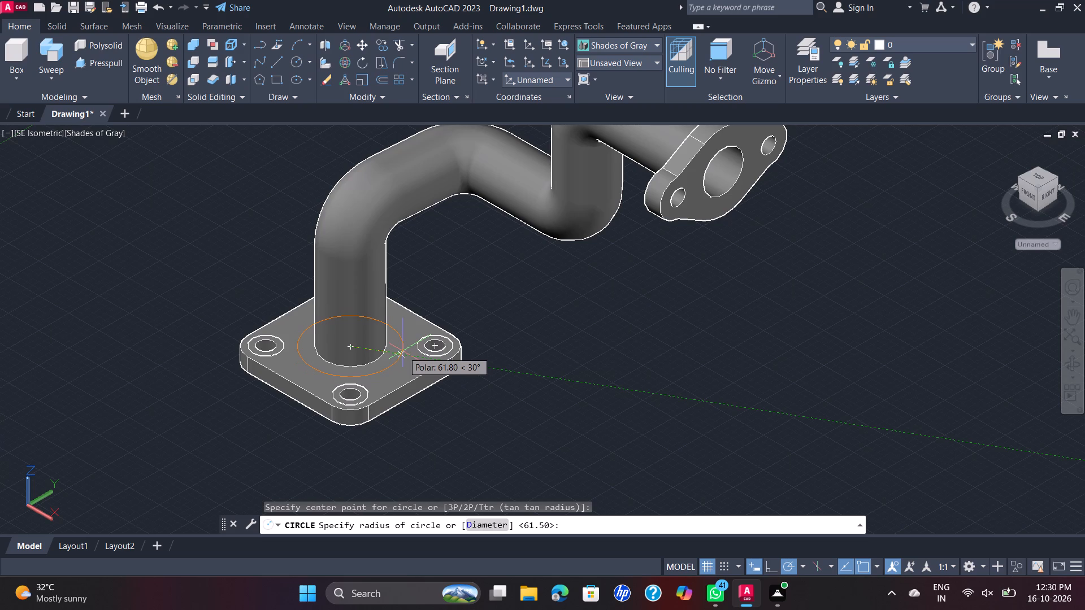
pyautogui.press('6')
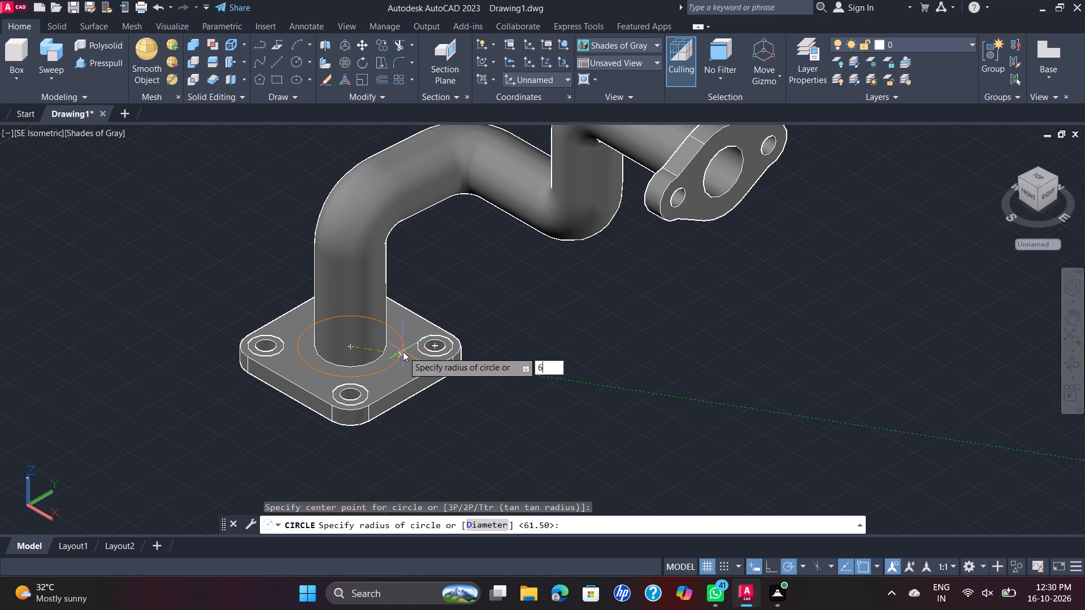
pyautogui.press('1')
pyautogui.press('.')
pyautogui.write('50')
pyautogui.press('Return')
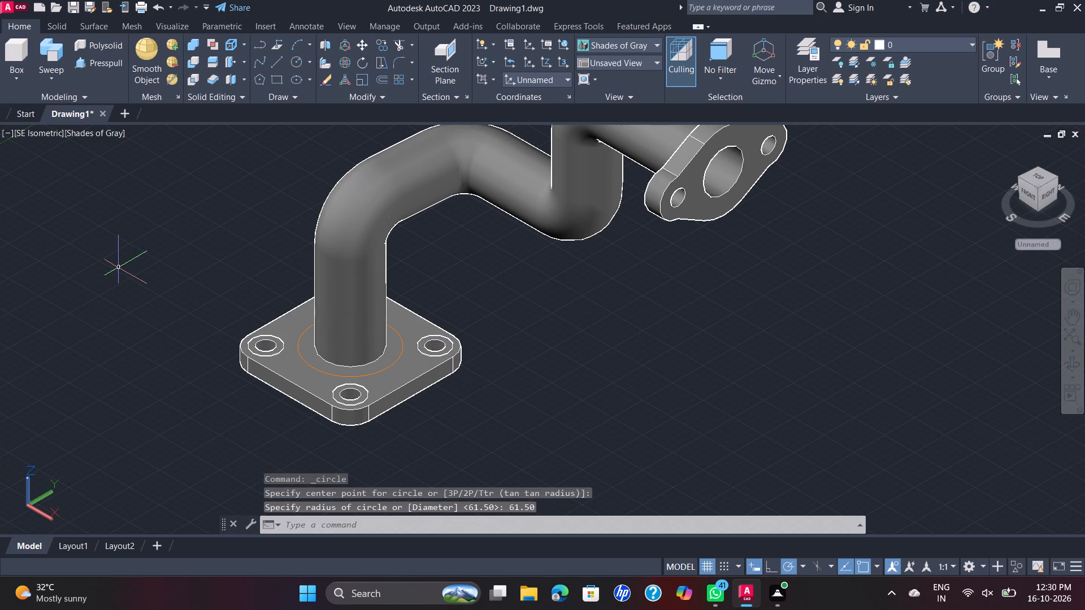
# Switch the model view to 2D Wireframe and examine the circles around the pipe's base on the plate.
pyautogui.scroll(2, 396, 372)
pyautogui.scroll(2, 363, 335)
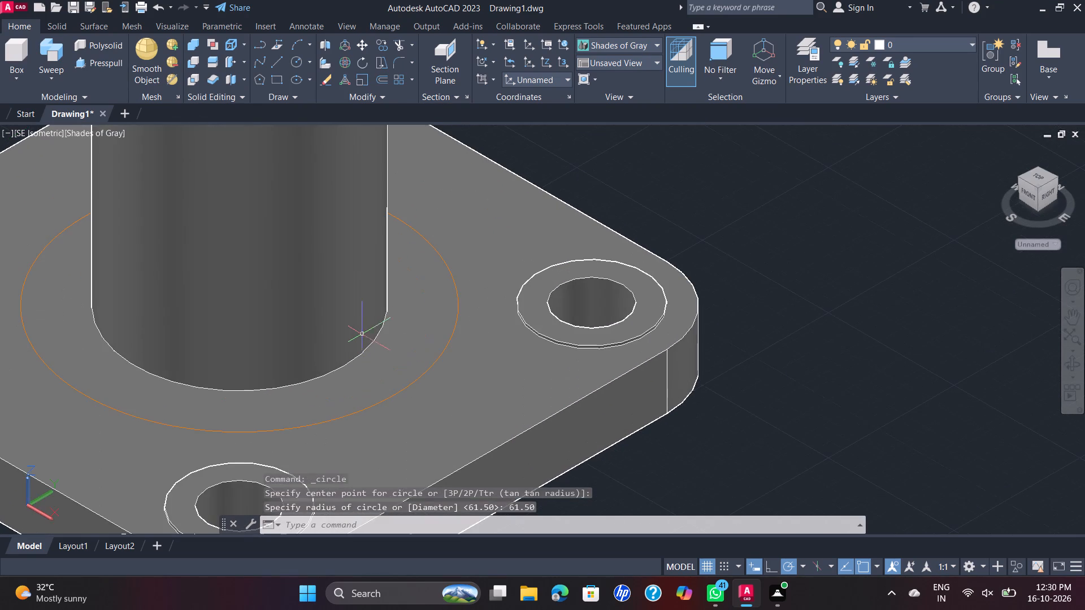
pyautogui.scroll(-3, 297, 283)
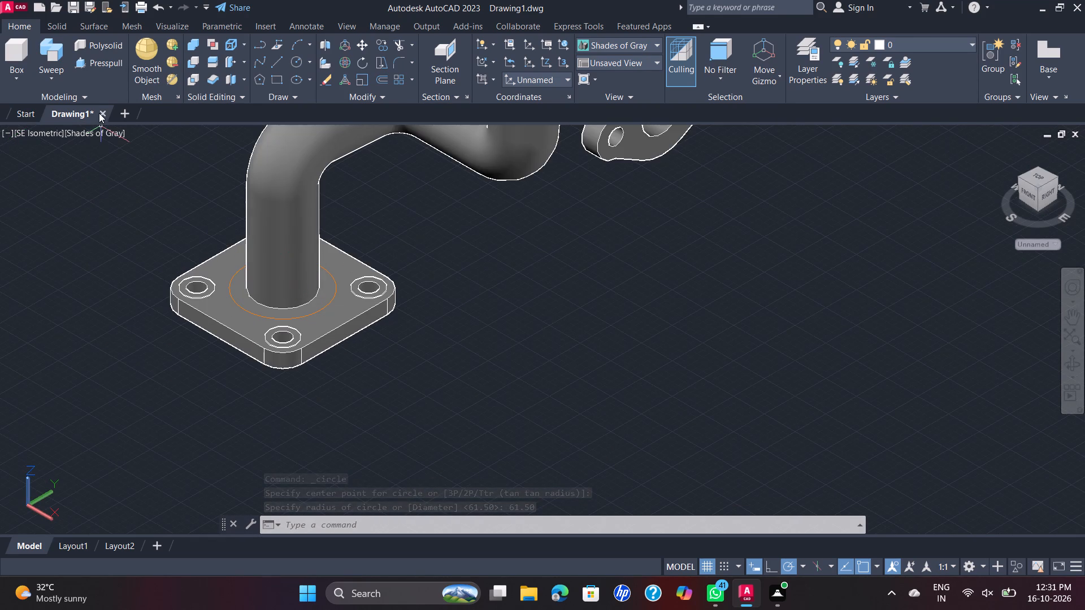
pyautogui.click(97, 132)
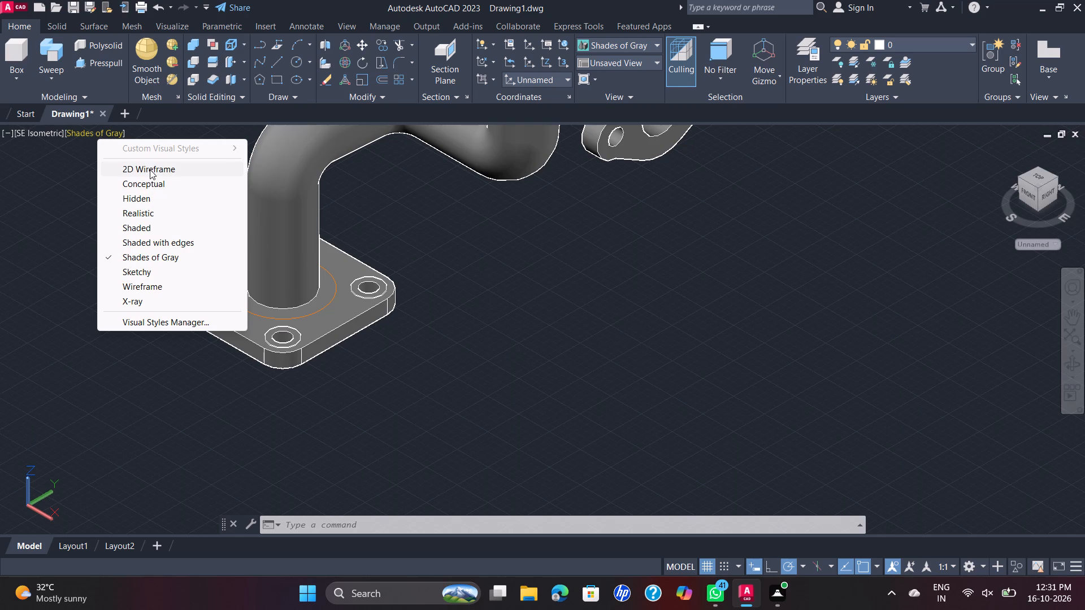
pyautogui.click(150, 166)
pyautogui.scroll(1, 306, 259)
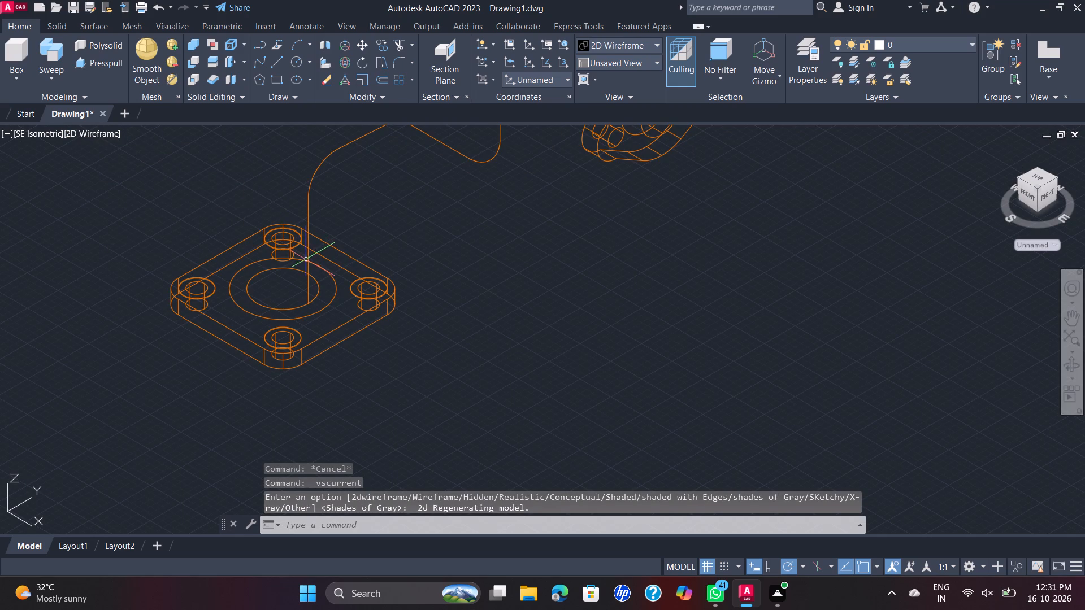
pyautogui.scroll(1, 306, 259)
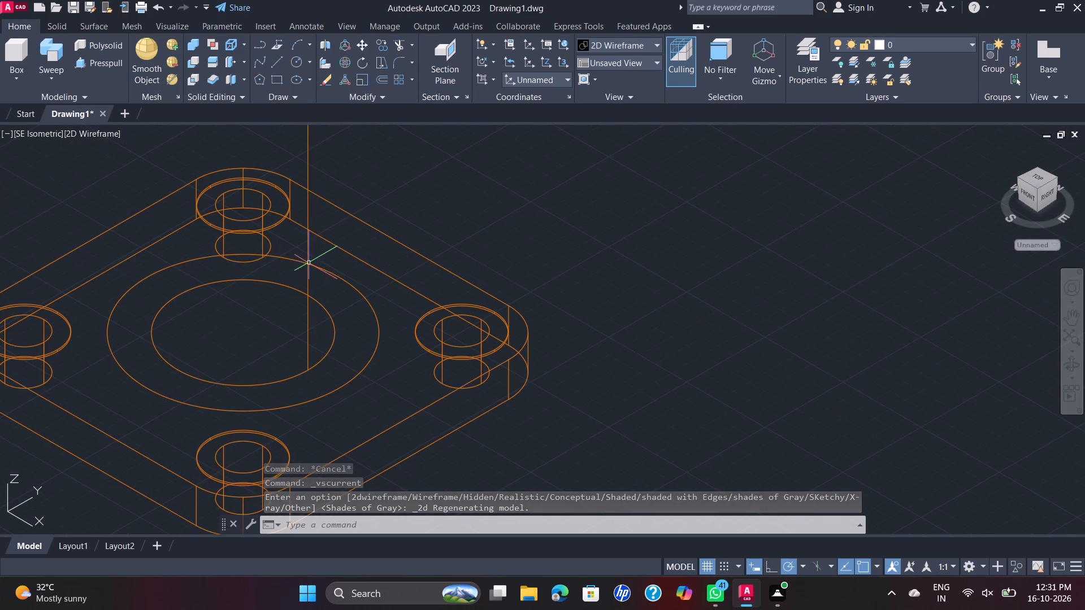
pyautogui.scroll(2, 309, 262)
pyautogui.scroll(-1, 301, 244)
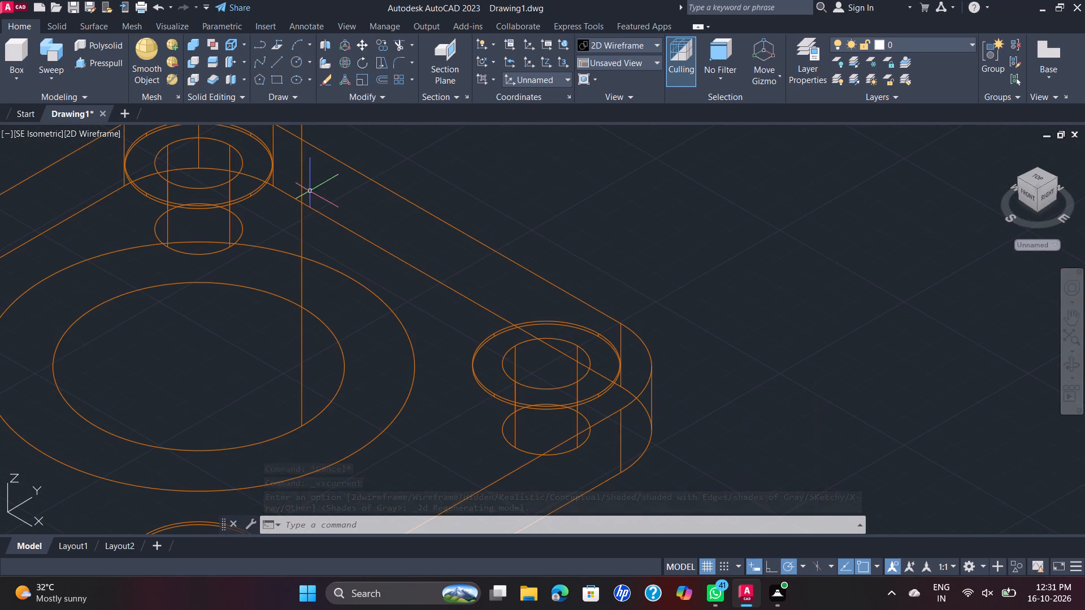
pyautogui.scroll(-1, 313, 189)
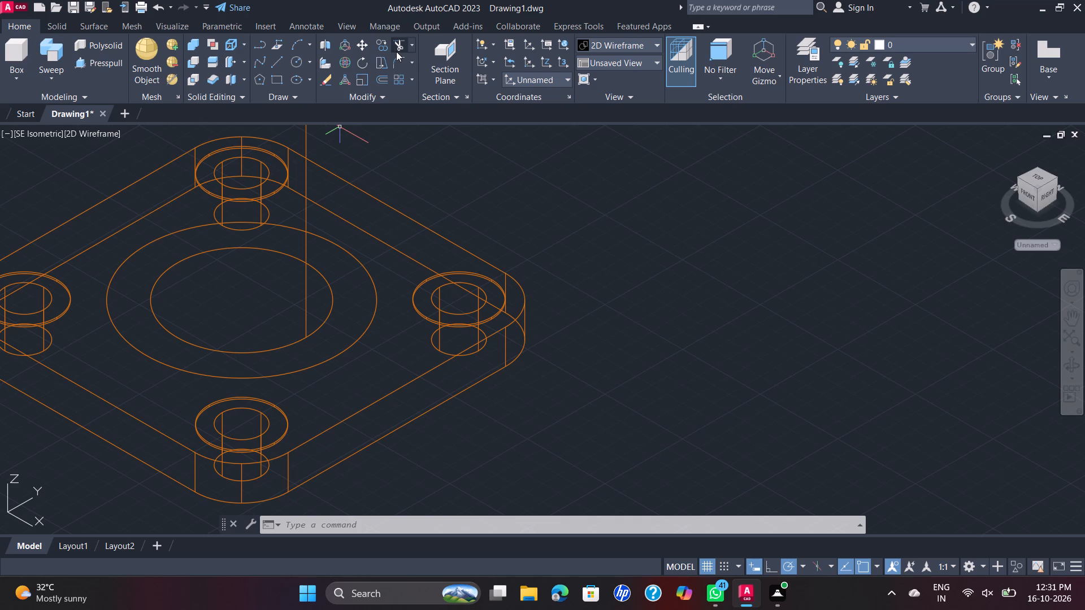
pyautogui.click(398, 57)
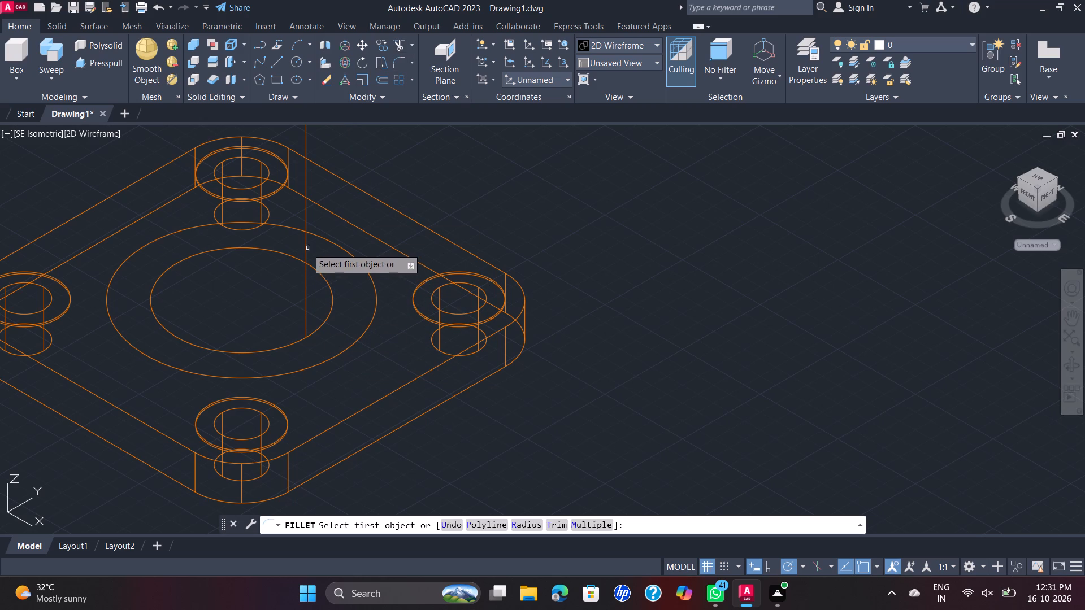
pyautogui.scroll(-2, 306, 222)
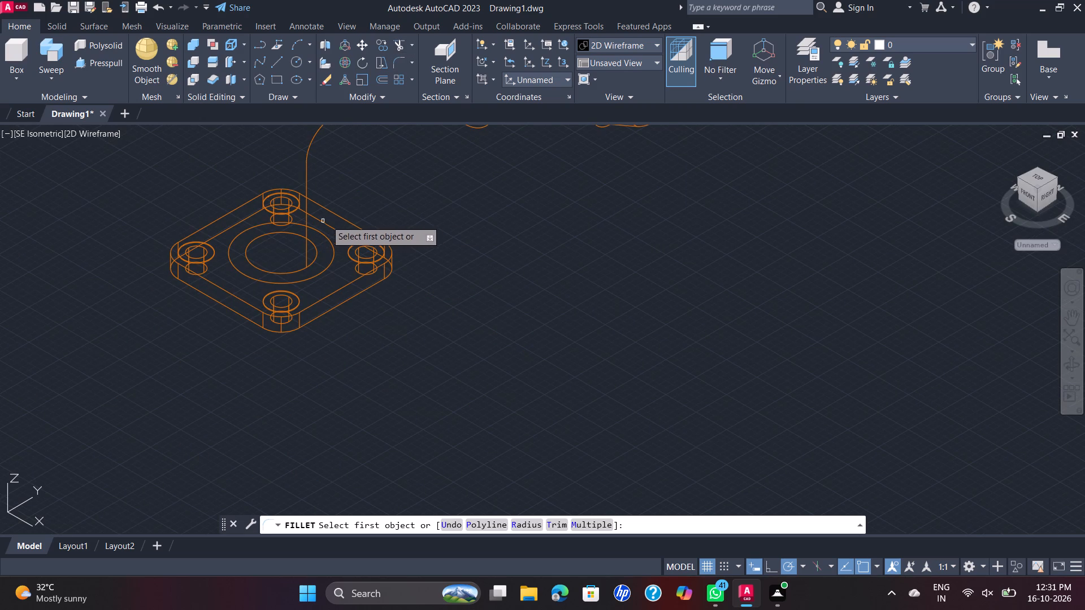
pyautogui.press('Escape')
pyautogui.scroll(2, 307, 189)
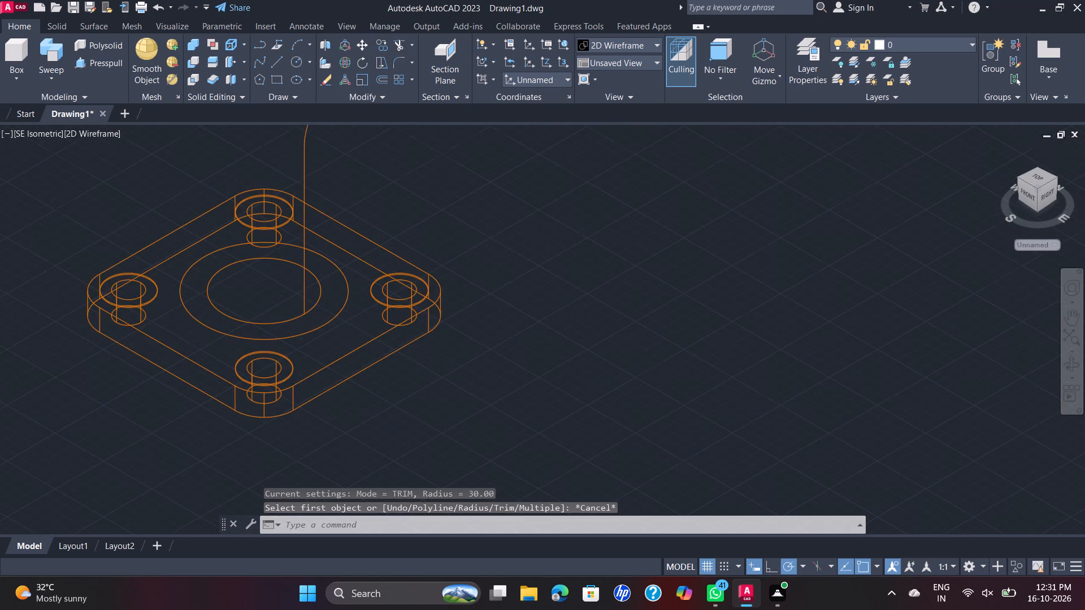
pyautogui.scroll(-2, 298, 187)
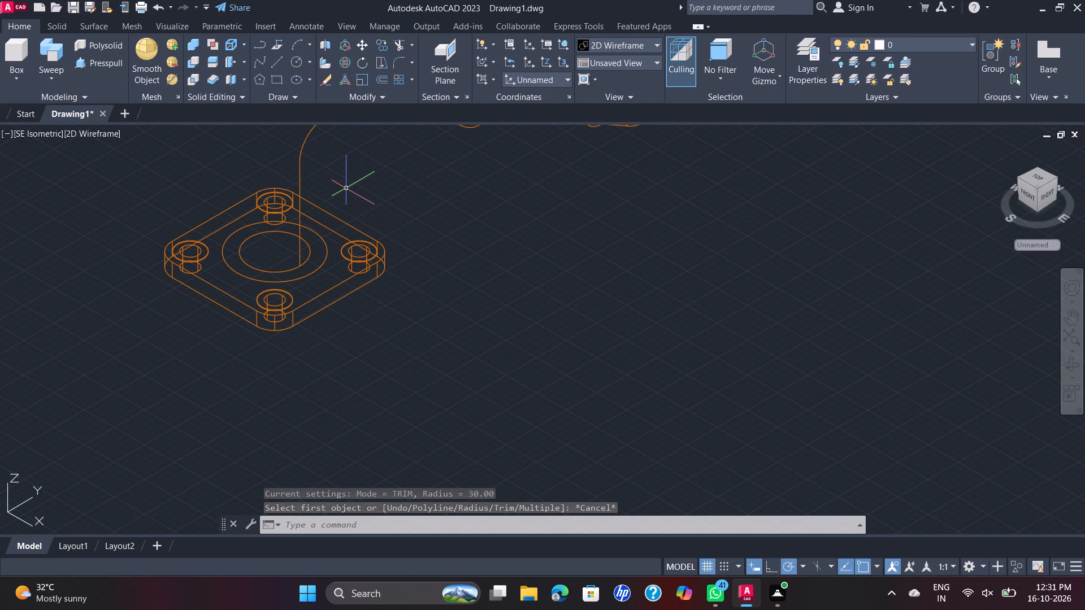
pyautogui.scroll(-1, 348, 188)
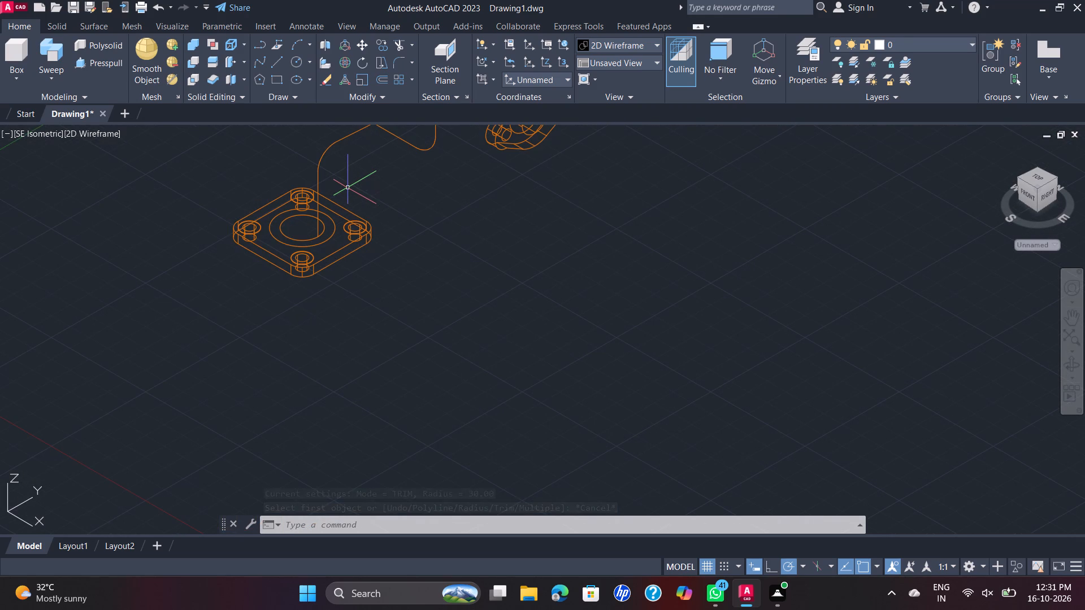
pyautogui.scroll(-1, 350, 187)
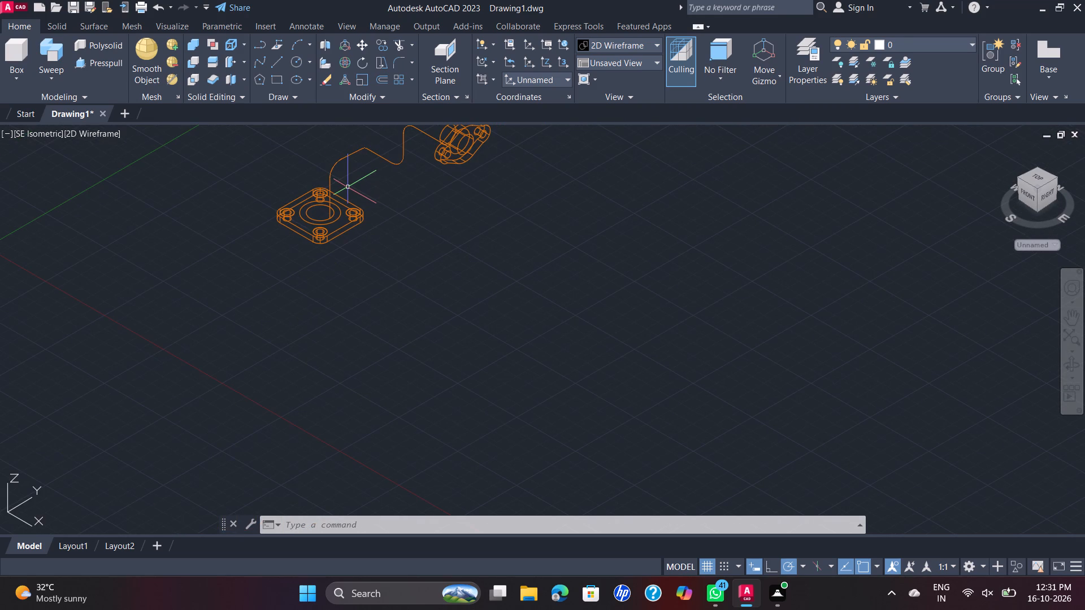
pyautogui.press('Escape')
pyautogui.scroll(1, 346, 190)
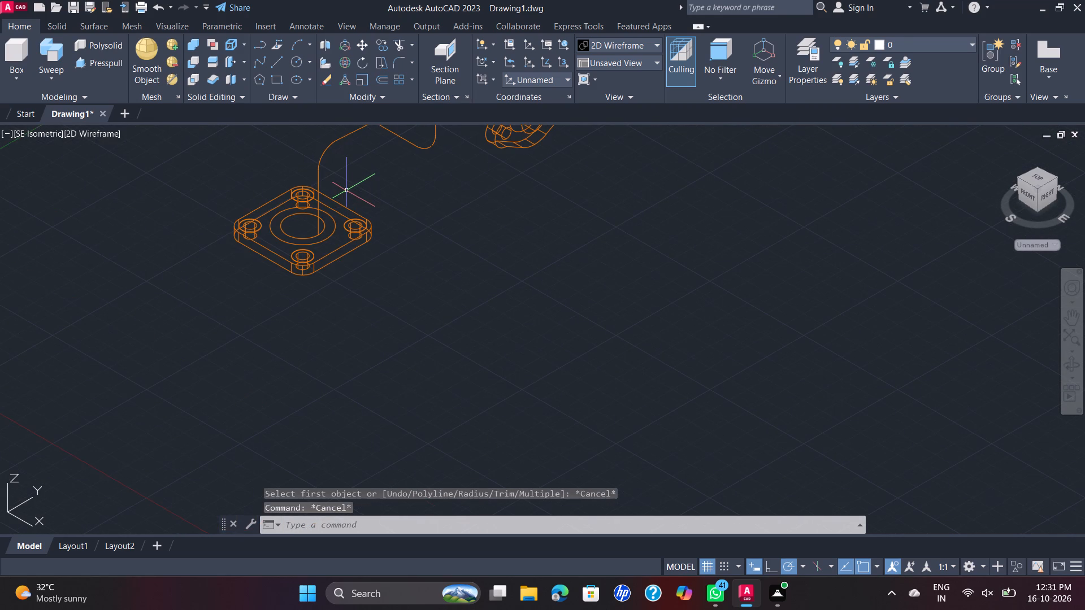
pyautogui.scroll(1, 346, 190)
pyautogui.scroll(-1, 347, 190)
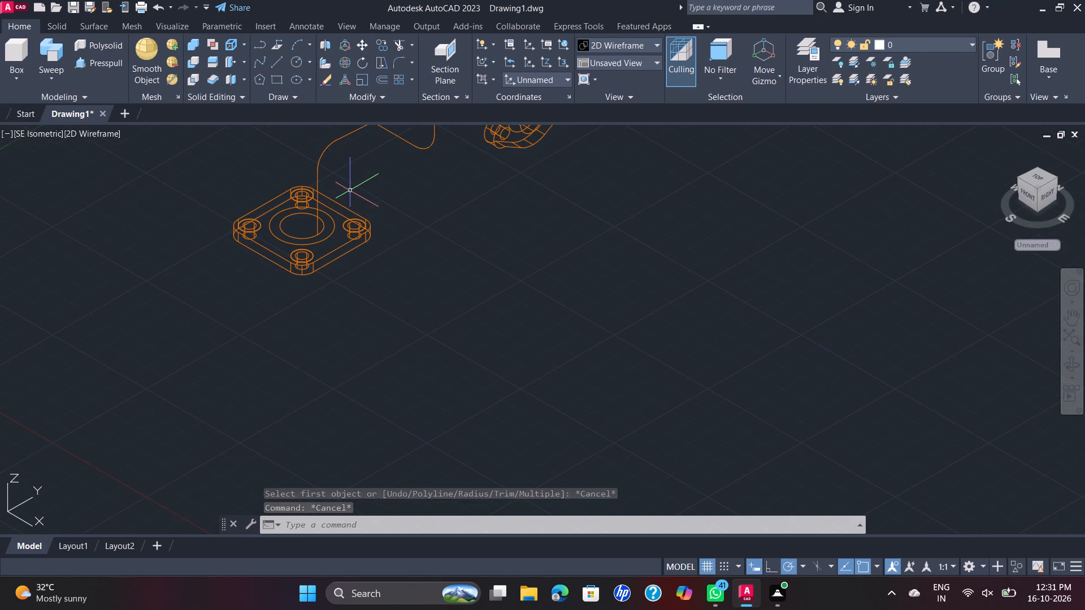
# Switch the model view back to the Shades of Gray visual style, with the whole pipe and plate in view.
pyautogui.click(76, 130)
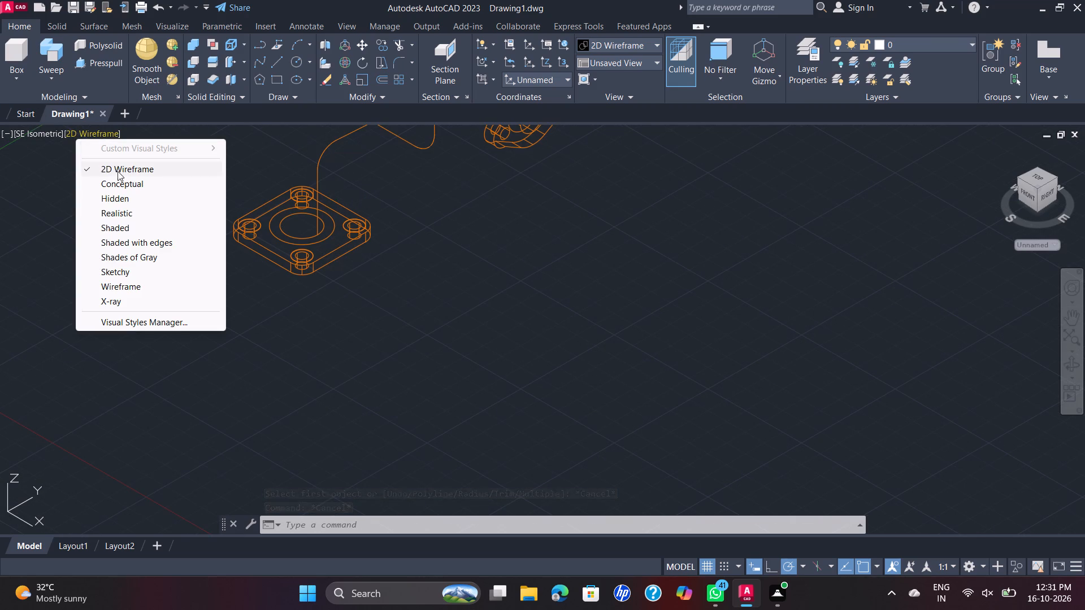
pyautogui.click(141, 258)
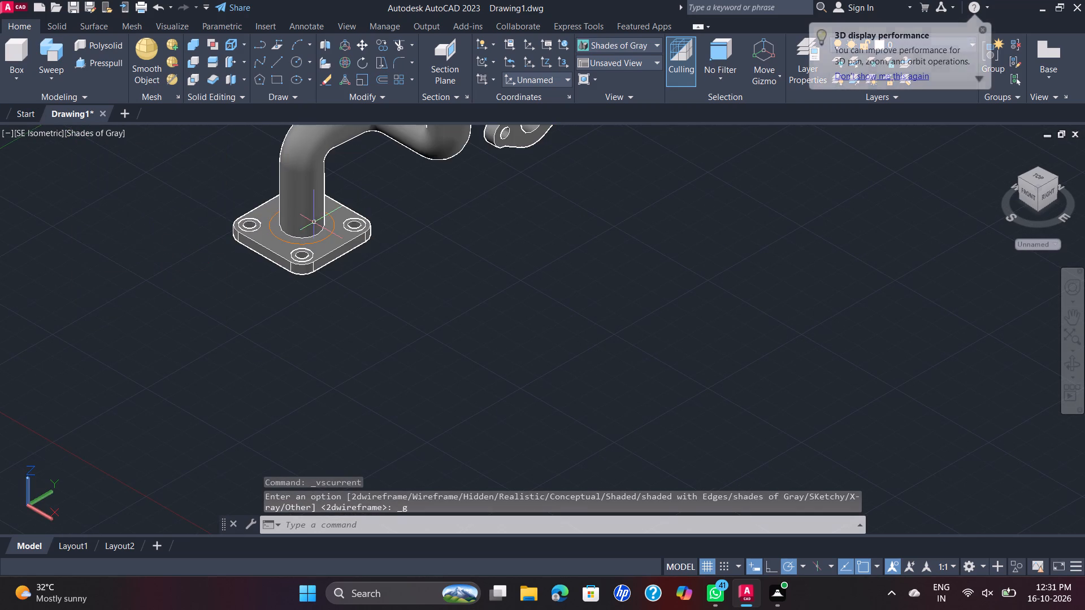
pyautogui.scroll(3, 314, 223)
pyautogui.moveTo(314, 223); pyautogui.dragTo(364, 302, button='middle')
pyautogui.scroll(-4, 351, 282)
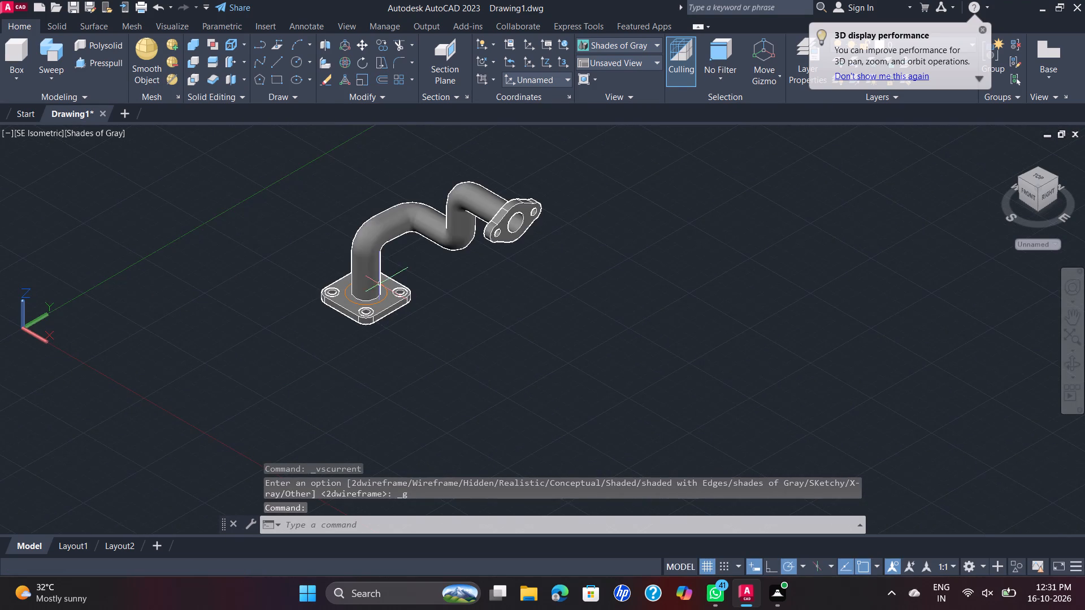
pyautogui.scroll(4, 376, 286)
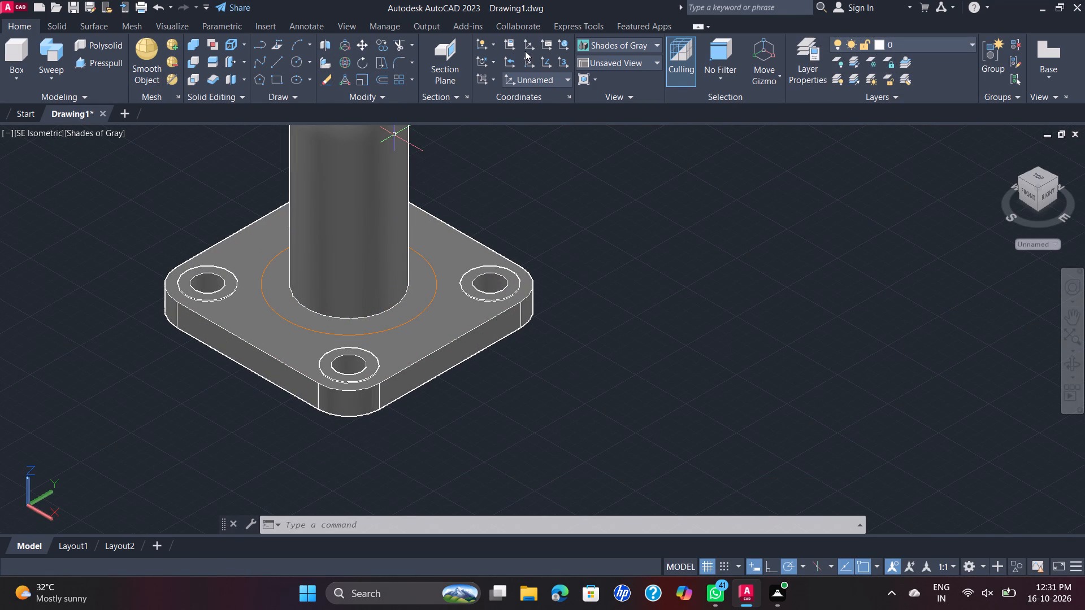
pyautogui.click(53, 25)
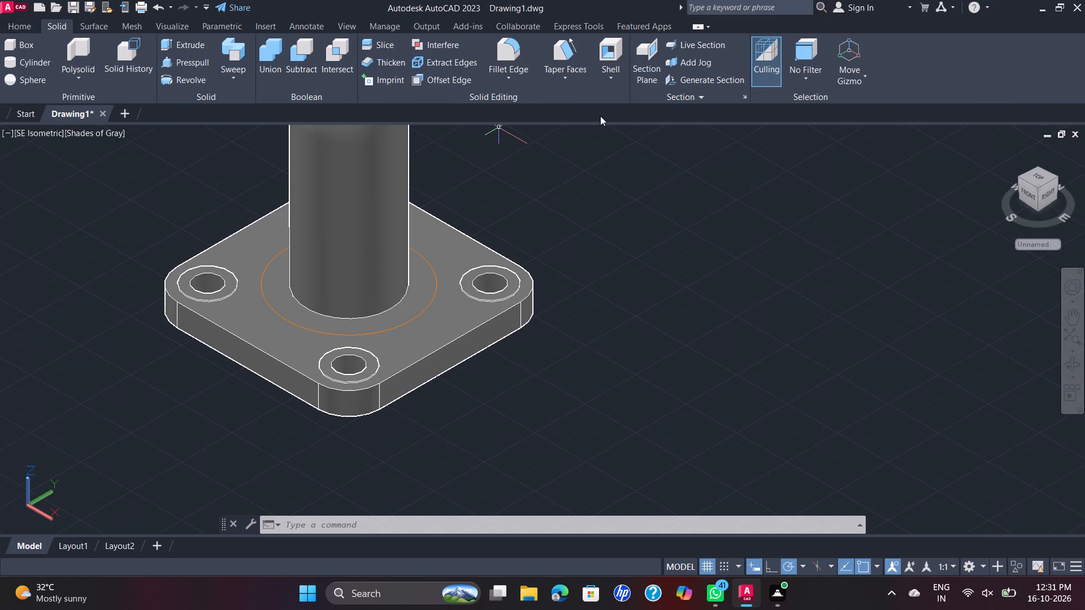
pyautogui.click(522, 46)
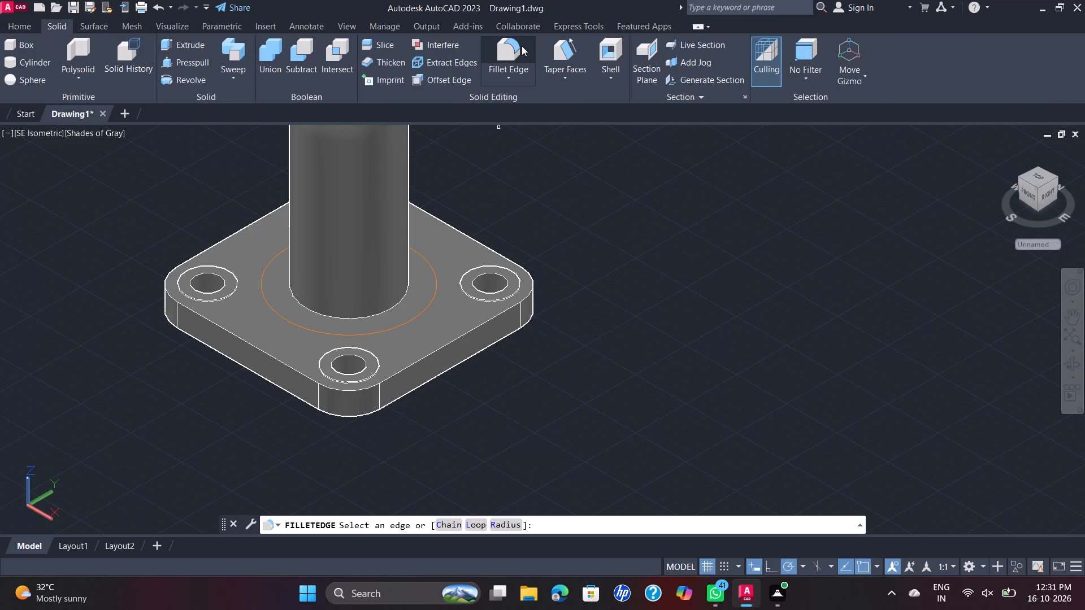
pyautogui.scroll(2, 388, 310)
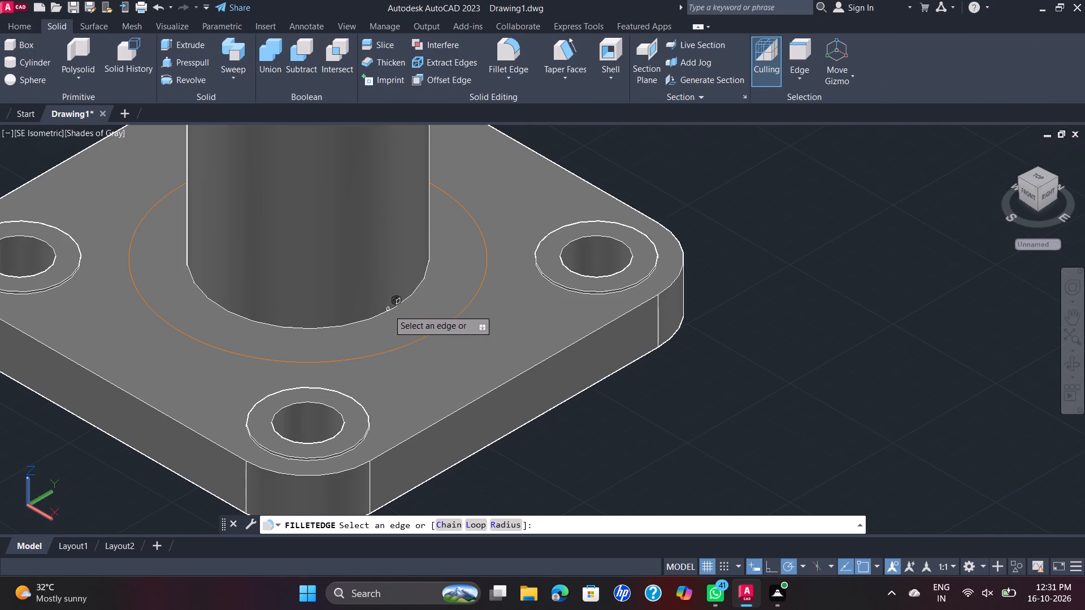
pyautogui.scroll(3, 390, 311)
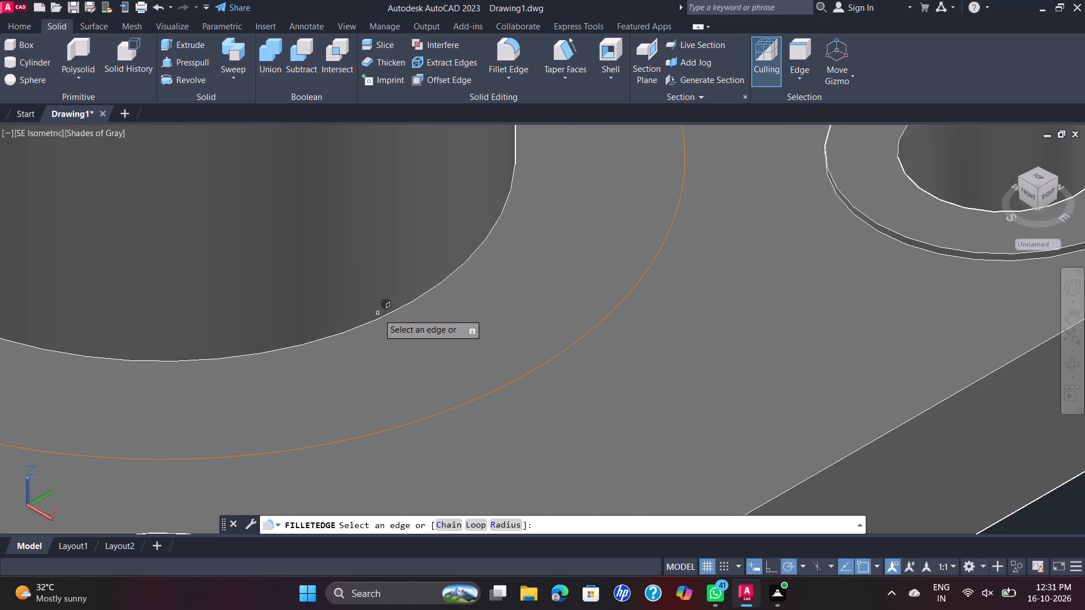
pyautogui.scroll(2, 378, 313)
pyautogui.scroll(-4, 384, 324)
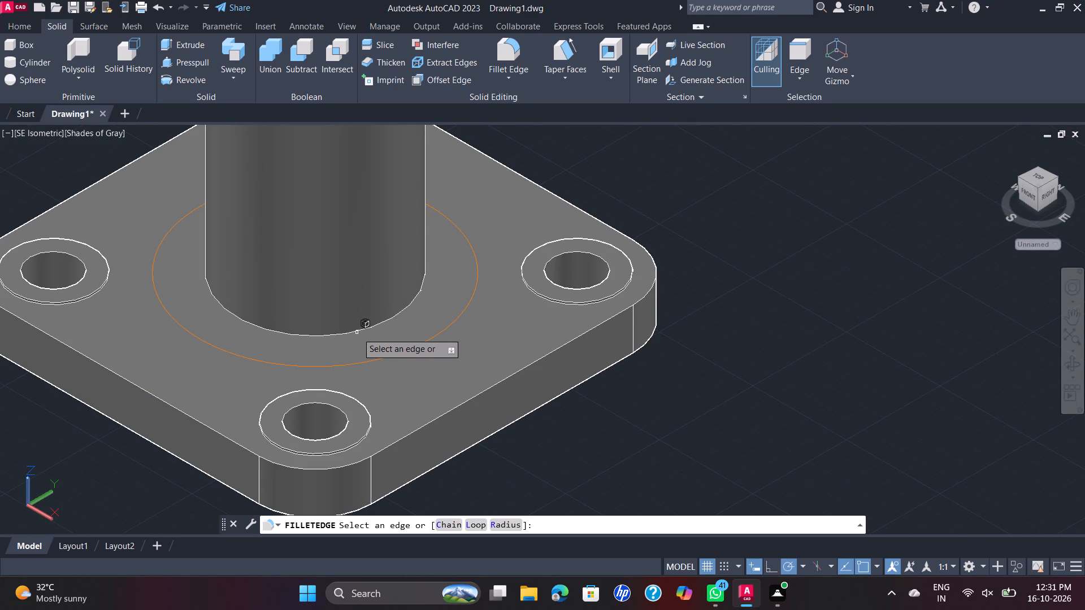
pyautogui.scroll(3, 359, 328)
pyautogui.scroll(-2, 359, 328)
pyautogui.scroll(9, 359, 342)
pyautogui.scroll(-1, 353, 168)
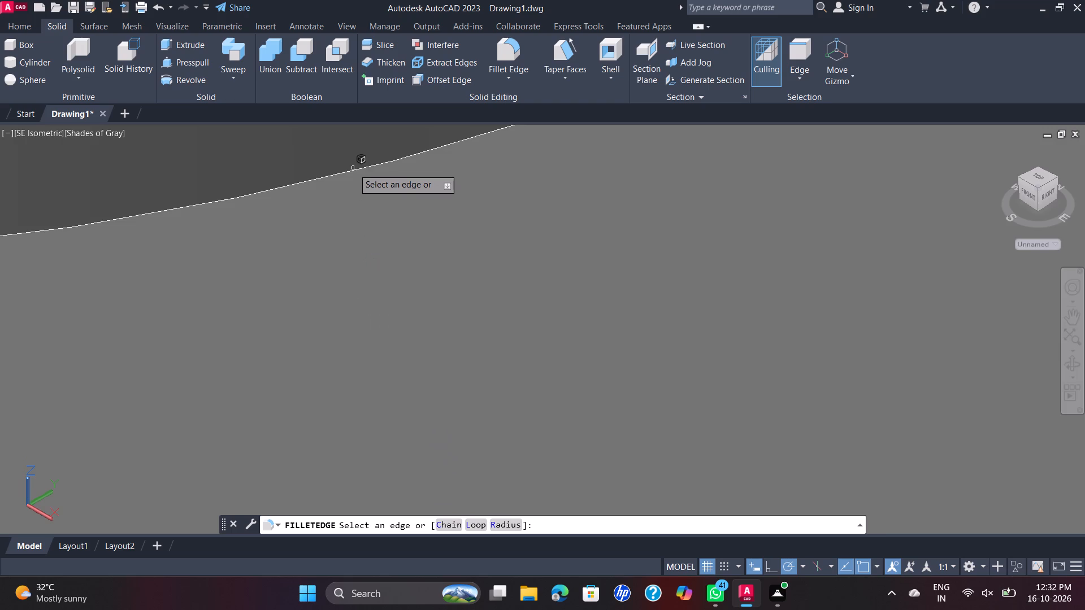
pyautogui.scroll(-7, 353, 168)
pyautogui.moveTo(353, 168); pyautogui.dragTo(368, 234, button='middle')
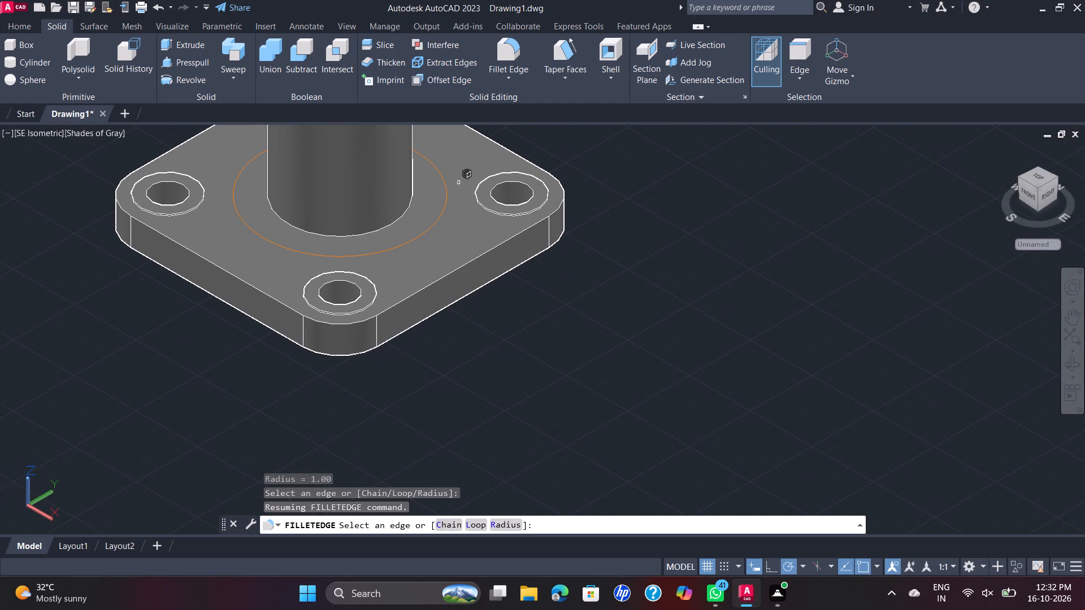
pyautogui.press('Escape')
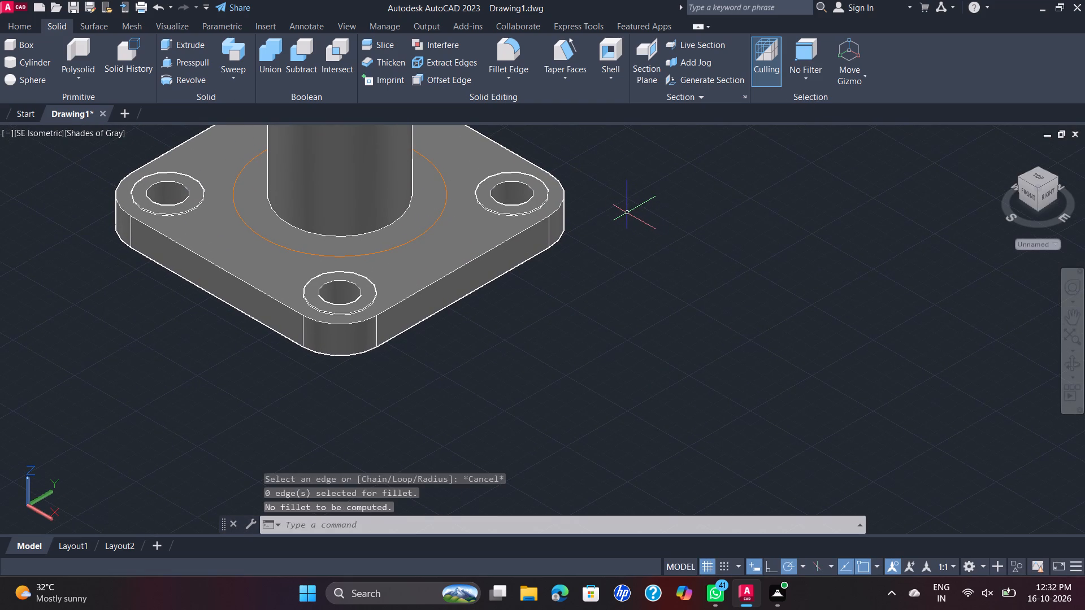
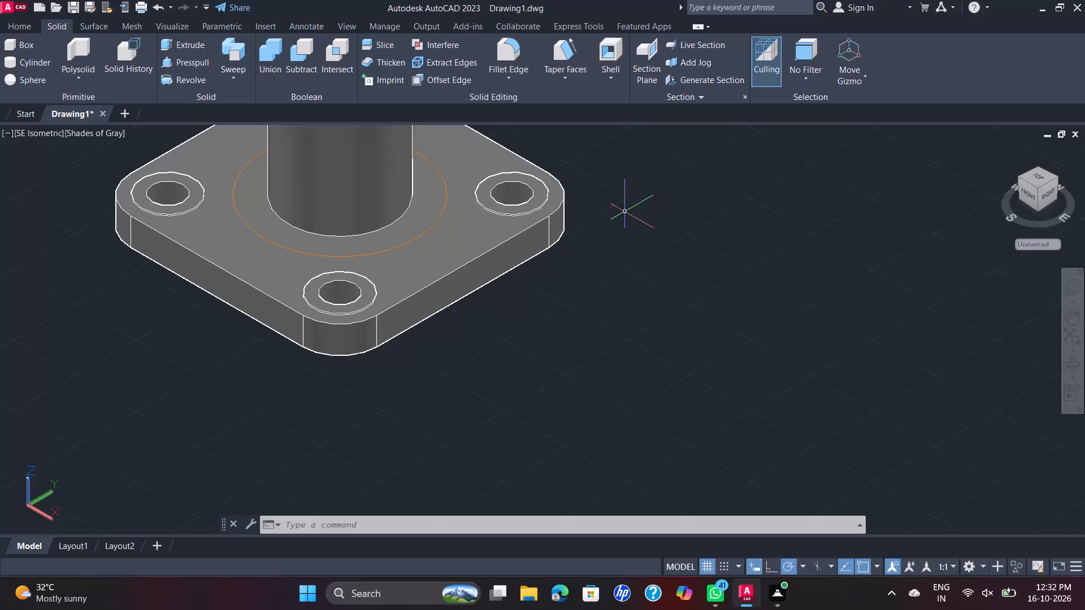
# Examine the bent pipe with its square base flange and oval end flange from several angles.
pyautogui.scroll(-2, 348, 211)
pyautogui.scroll(-2, 413, 181)
pyautogui.moveTo(413, 181); pyautogui.dragTo(414, 280, button='middle')
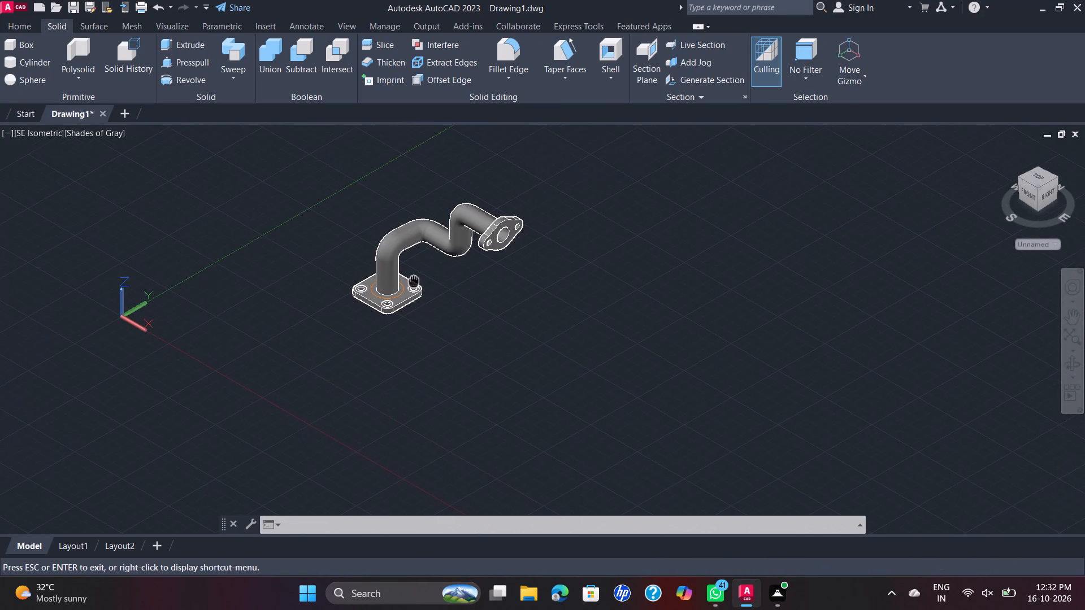
pyautogui.moveTo(414, 280); pyautogui.dragTo(413, 281, button='middle')
pyautogui.keyDown('shift'); pyautogui.moveTo(424, 240); pyautogui.dragTo(433, 313, button='middle'); pyautogui.keyUp('shift')
pyautogui.keyDown('shift'); pyautogui.scroll(-1, 424, 239); pyautogui.keyUp('shift')
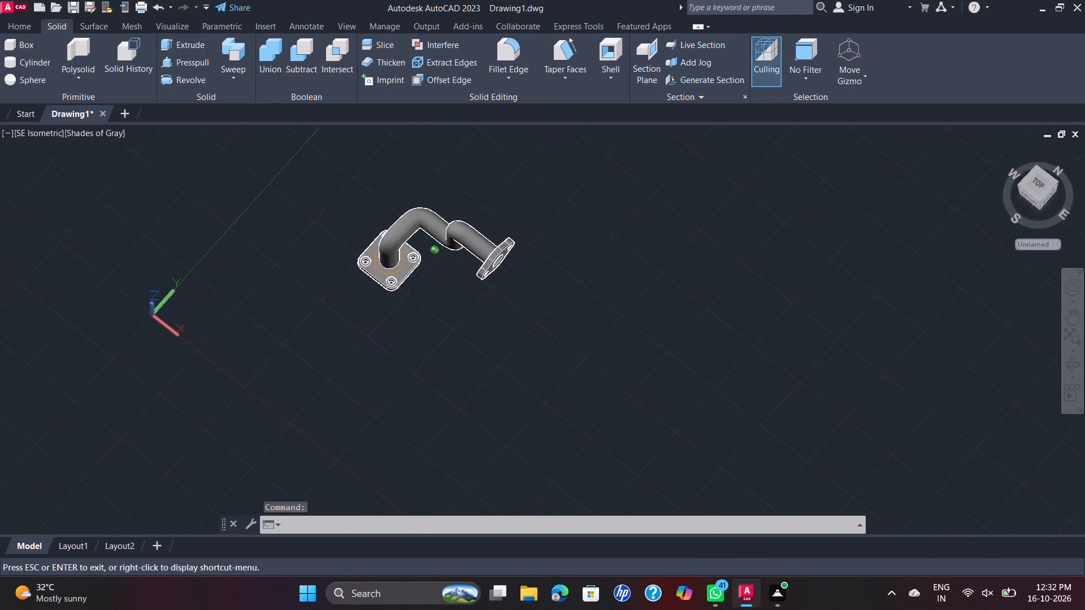
pyautogui.keyDown('shift'); pyautogui.moveTo(433, 313); pyautogui.dragTo(339, 249, button='middle'); pyautogui.keyUp('shift')
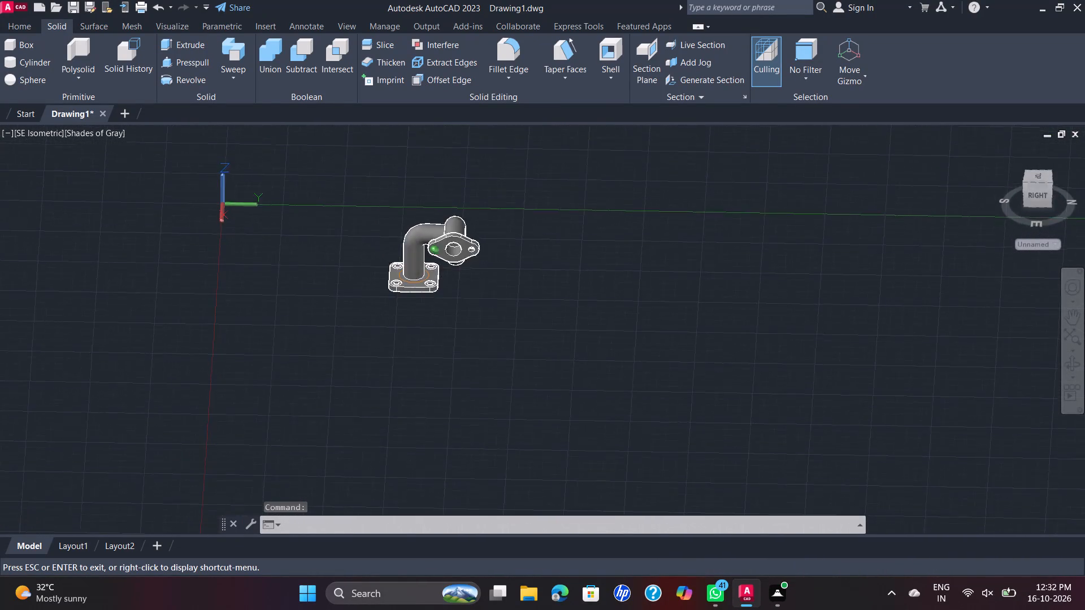
pyautogui.keyDown('shift'); pyautogui.moveTo(339, 249); pyautogui.dragTo(487, 276, button='middle'); pyautogui.keyUp('shift')
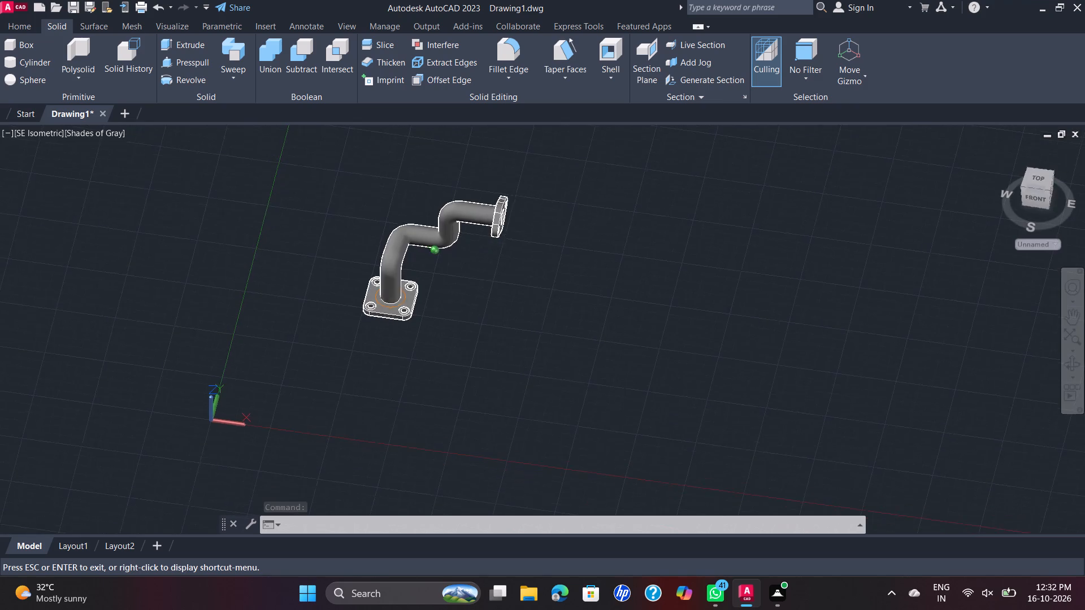
pyautogui.keyDown('shift'); pyautogui.moveTo(487, 276); pyautogui.dragTo(470, 244, button='middle'); pyautogui.keyUp('shift')
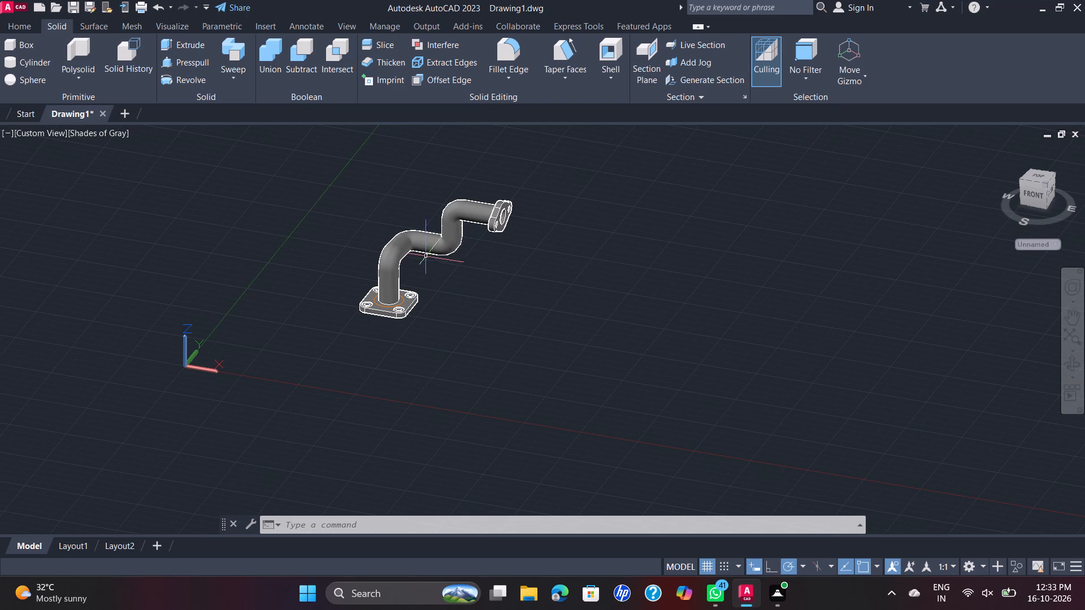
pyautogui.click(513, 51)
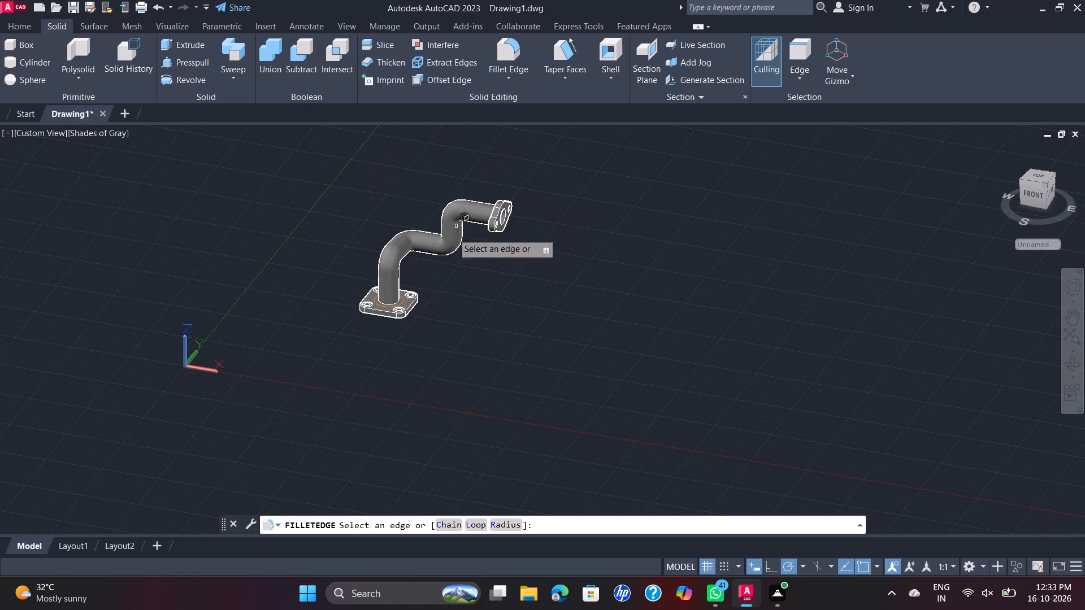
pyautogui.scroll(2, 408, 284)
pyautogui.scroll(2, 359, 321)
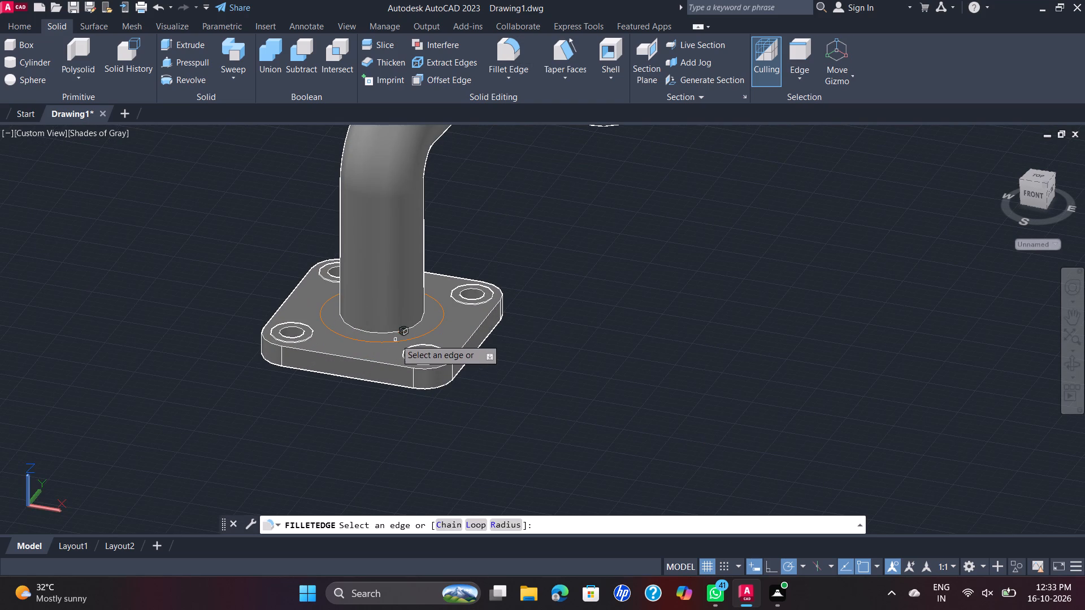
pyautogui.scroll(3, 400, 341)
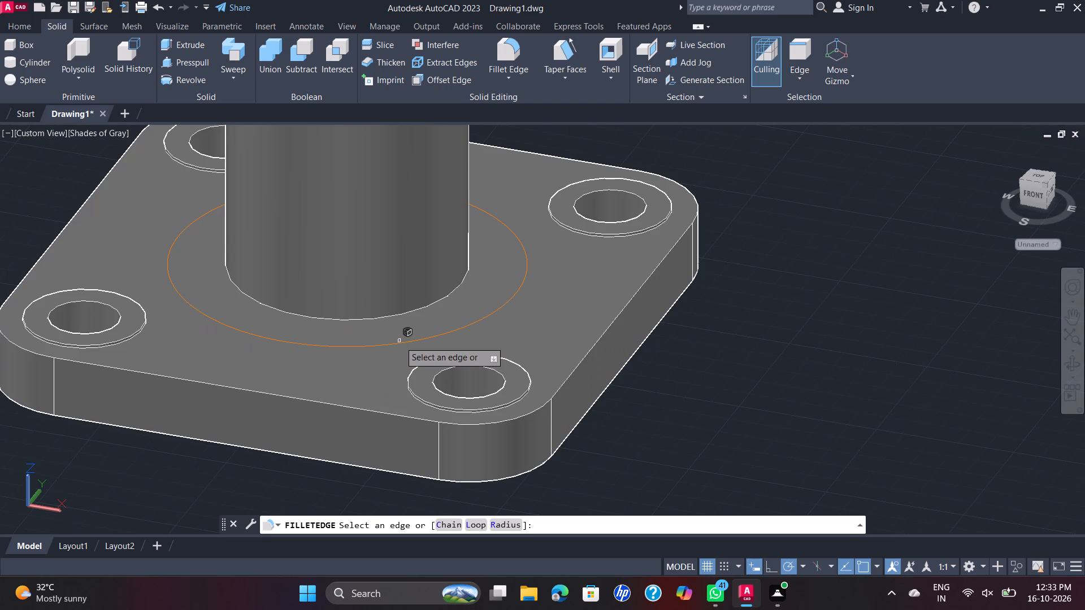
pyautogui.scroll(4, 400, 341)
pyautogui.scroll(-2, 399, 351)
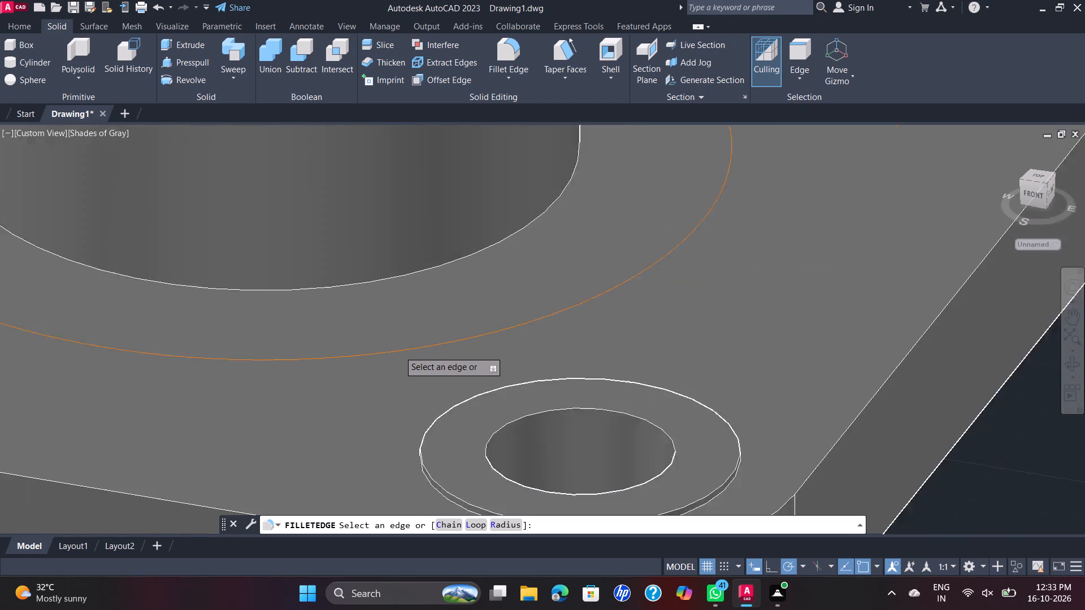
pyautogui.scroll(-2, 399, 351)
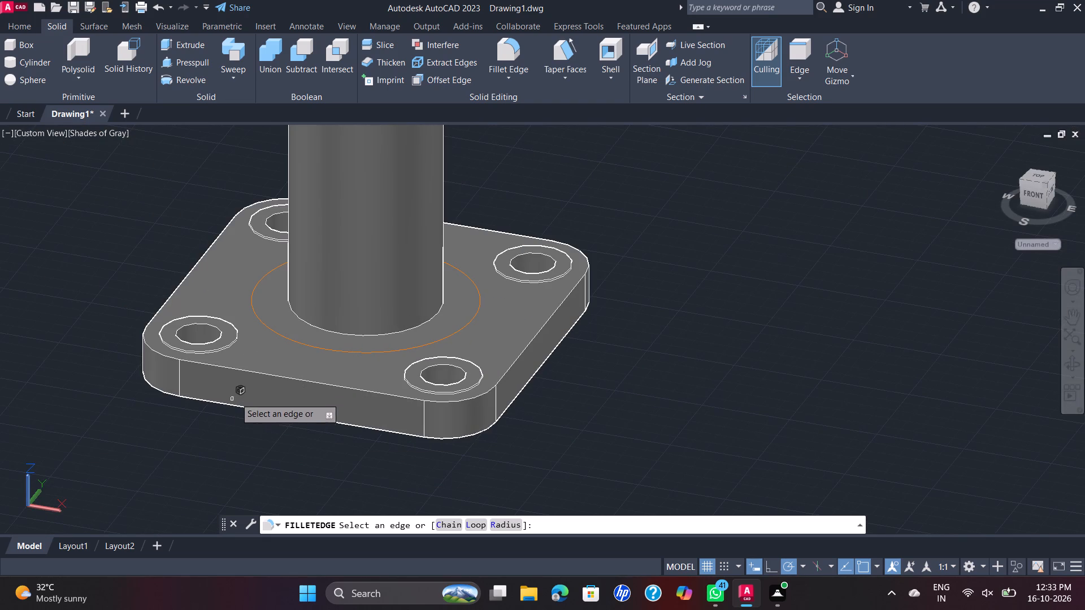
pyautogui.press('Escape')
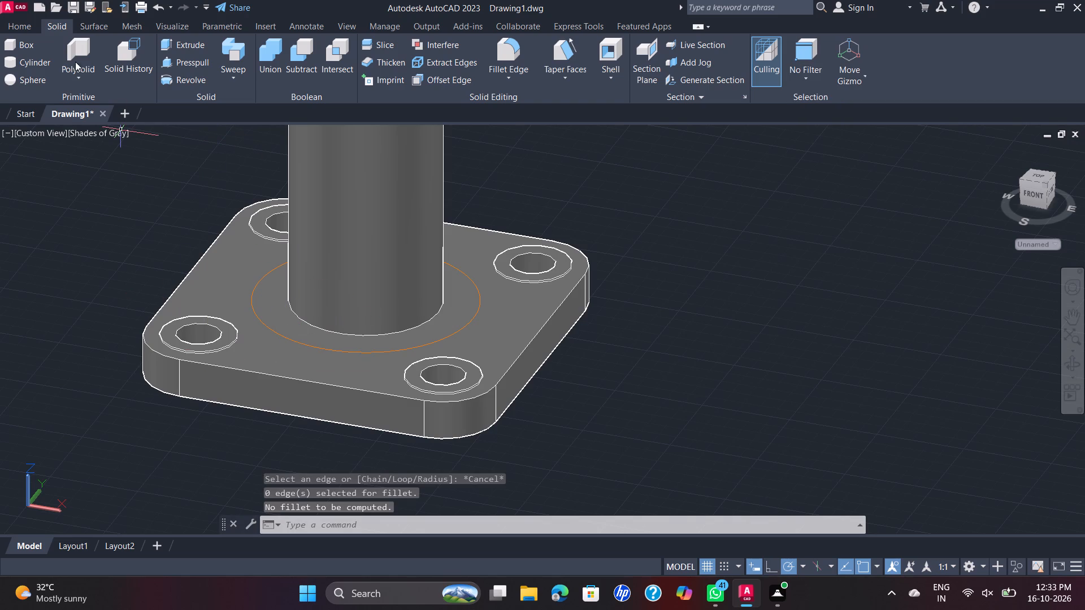
# Presspull the ring area between the pipe and the surrounding circle upward from the square flange to form a raised collar.
pyautogui.click(28, 25)
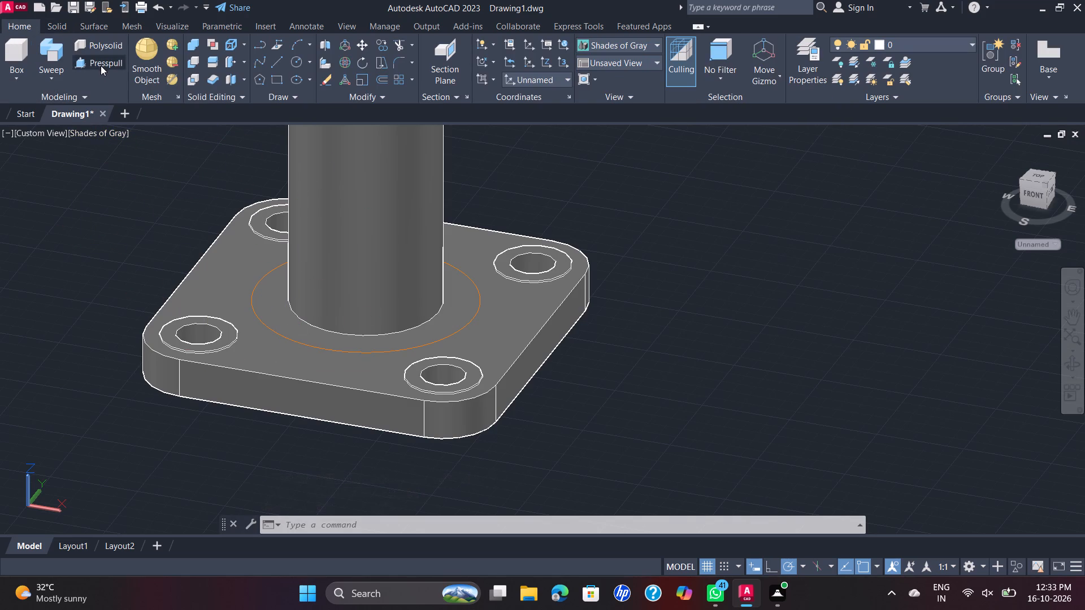
pyautogui.click(101, 64)
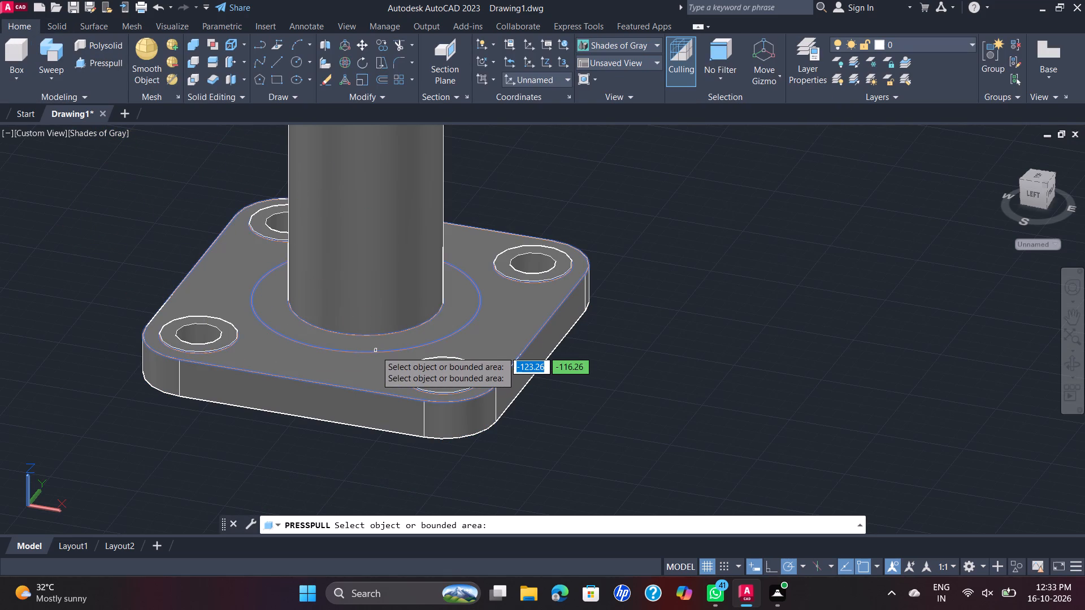
pyautogui.click(390, 342)
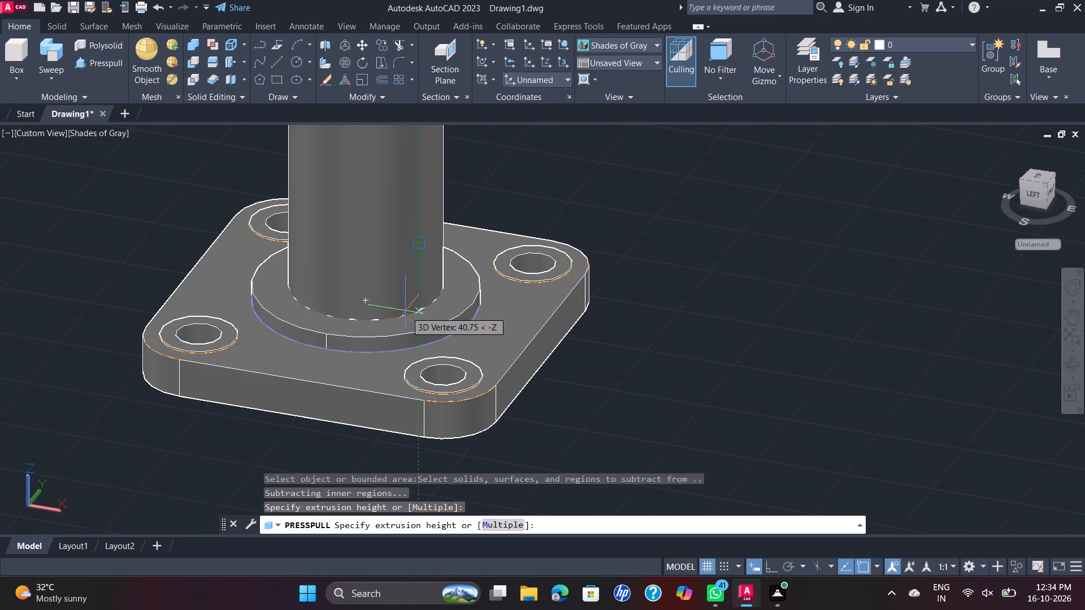
pyautogui.click(410, 299)
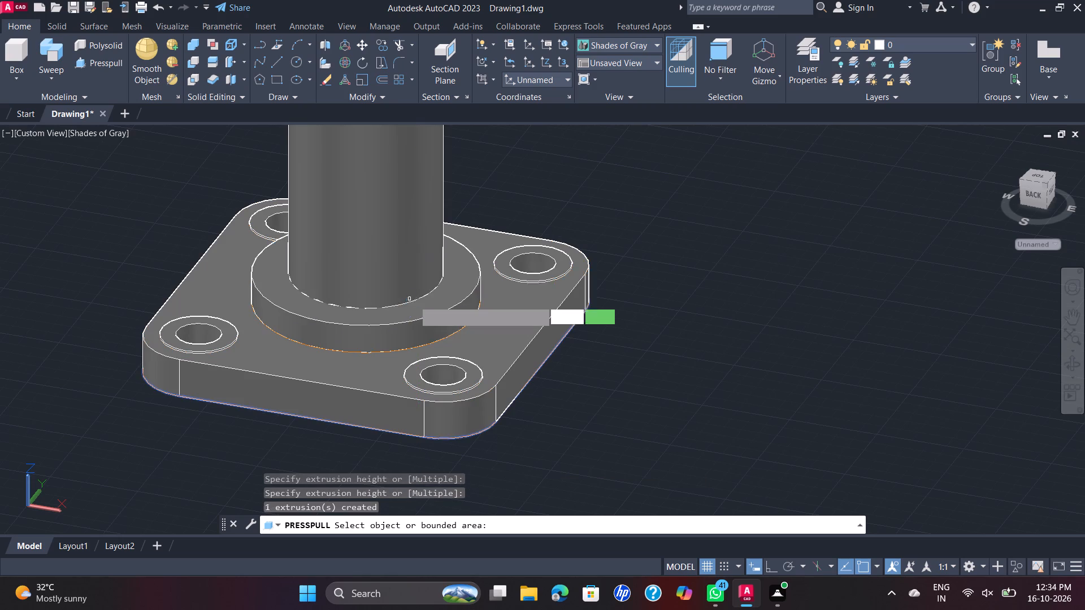
pyautogui.press('Escape')
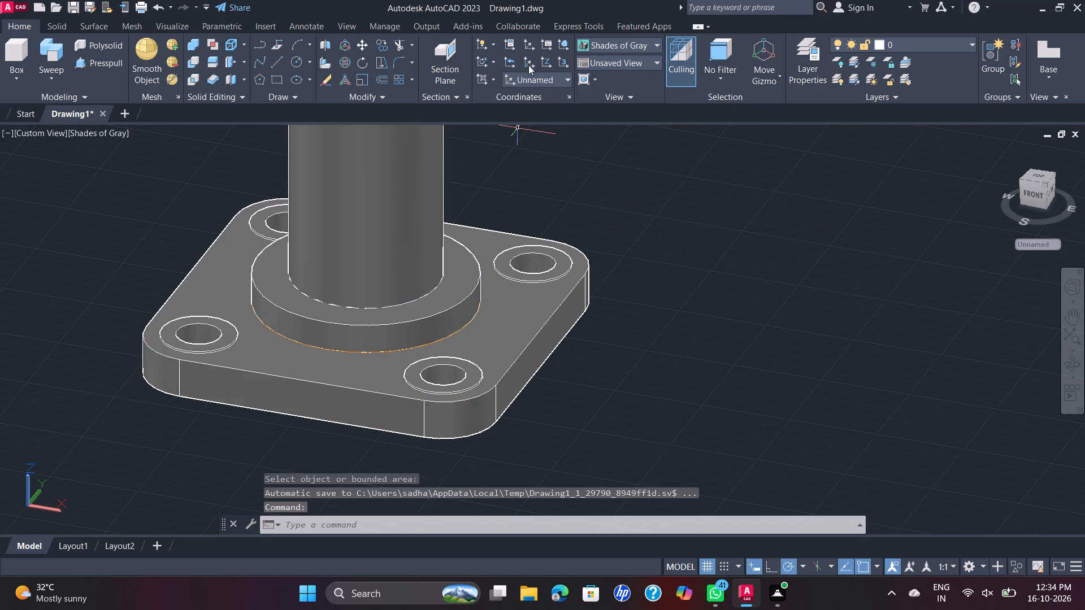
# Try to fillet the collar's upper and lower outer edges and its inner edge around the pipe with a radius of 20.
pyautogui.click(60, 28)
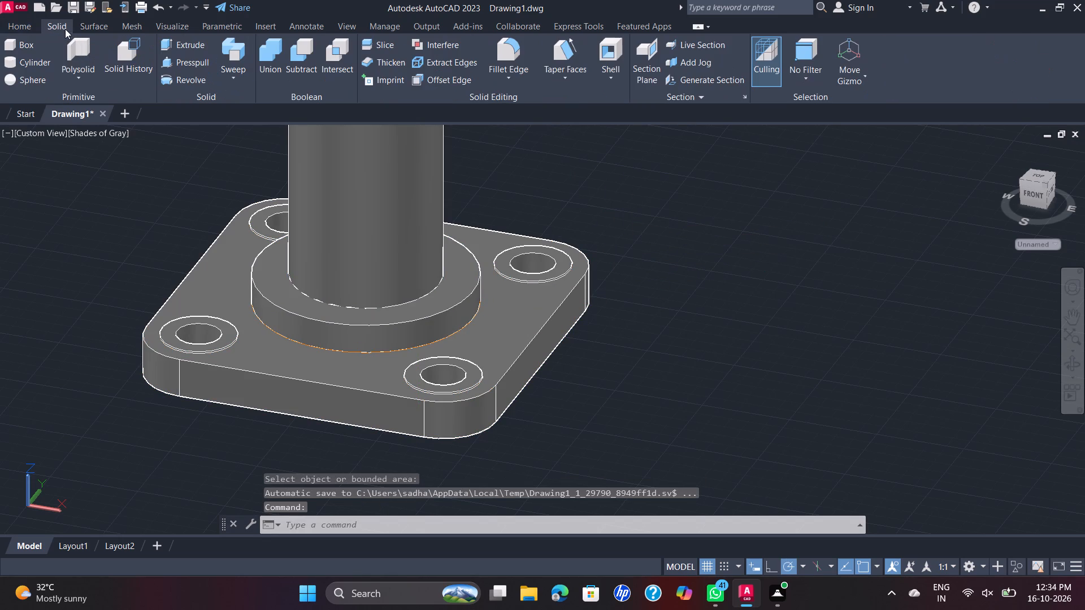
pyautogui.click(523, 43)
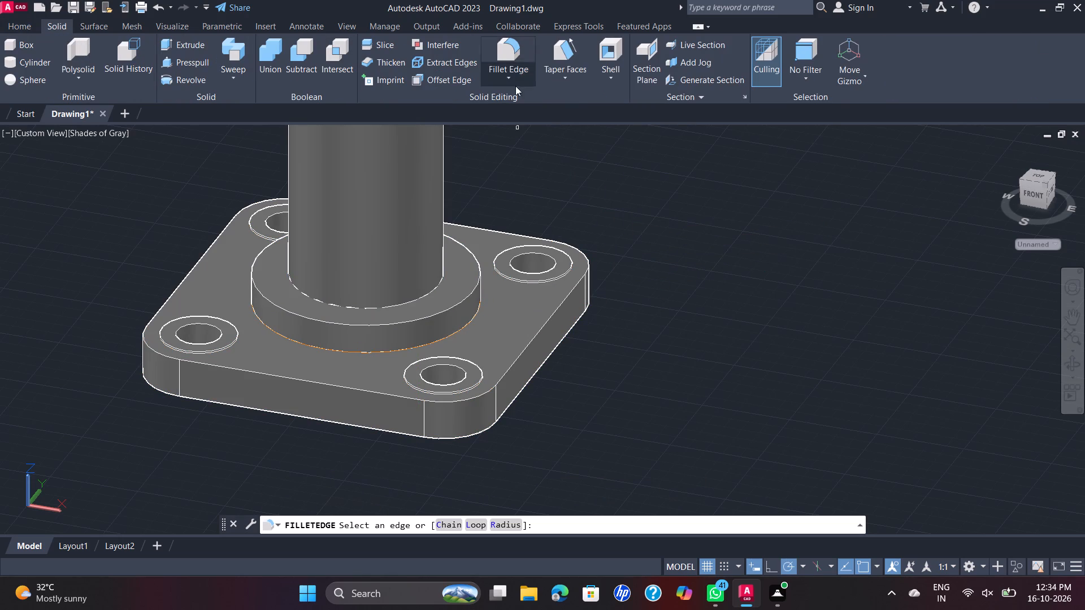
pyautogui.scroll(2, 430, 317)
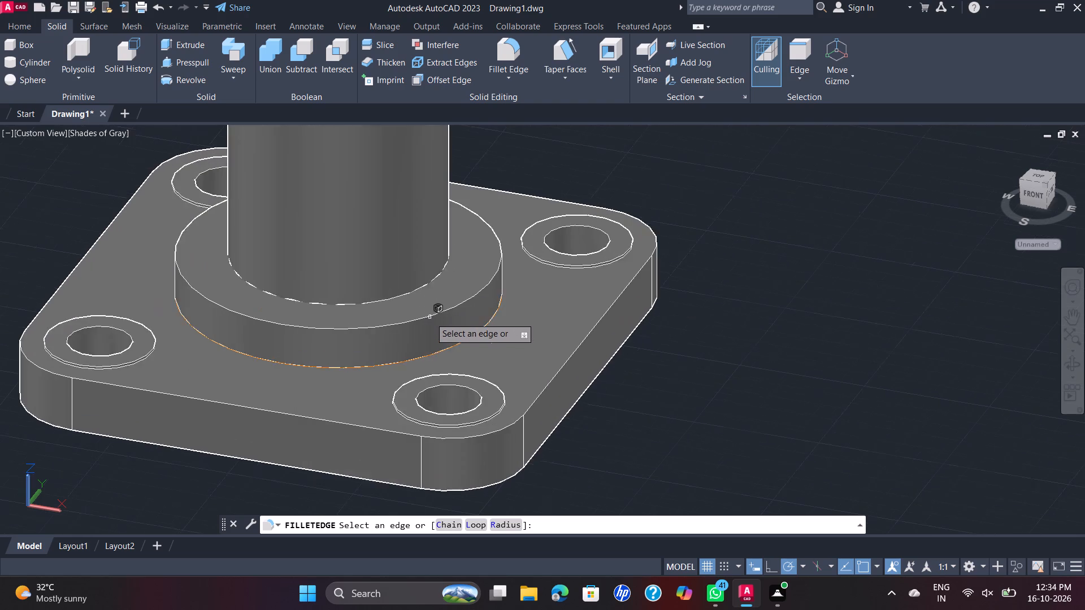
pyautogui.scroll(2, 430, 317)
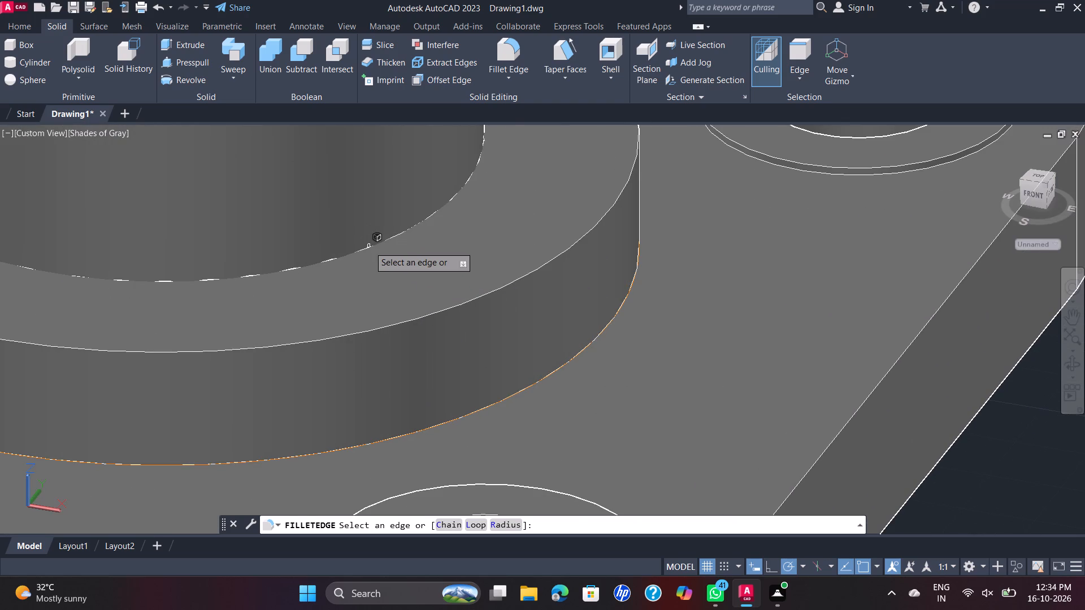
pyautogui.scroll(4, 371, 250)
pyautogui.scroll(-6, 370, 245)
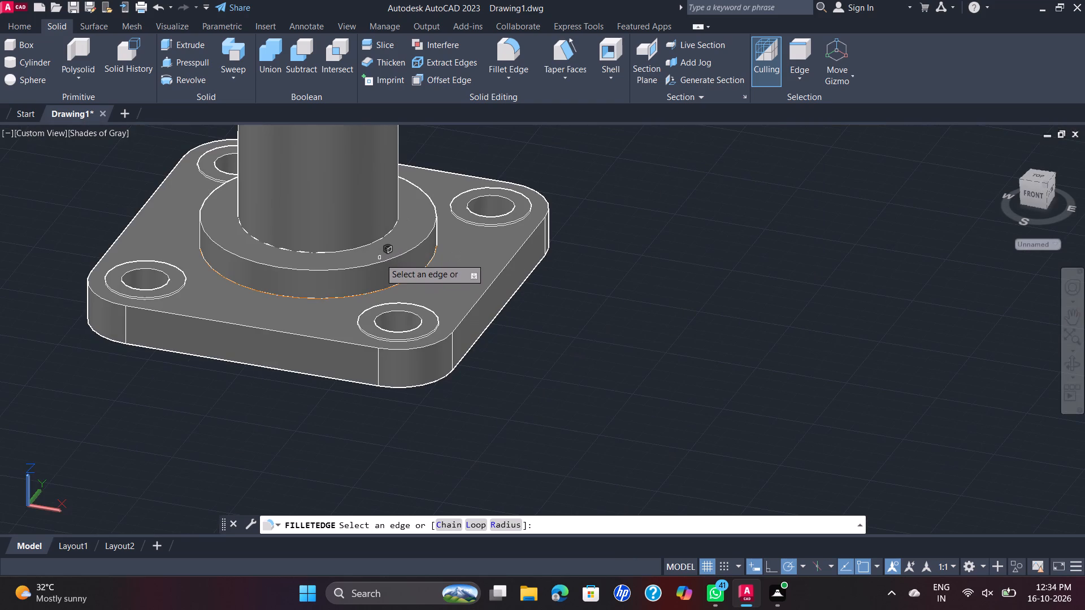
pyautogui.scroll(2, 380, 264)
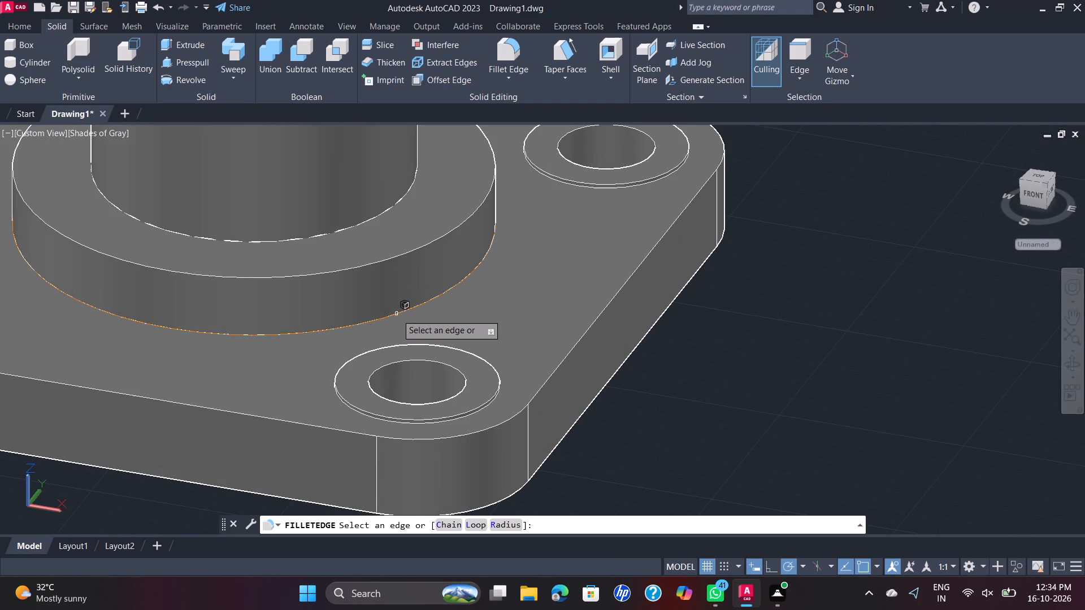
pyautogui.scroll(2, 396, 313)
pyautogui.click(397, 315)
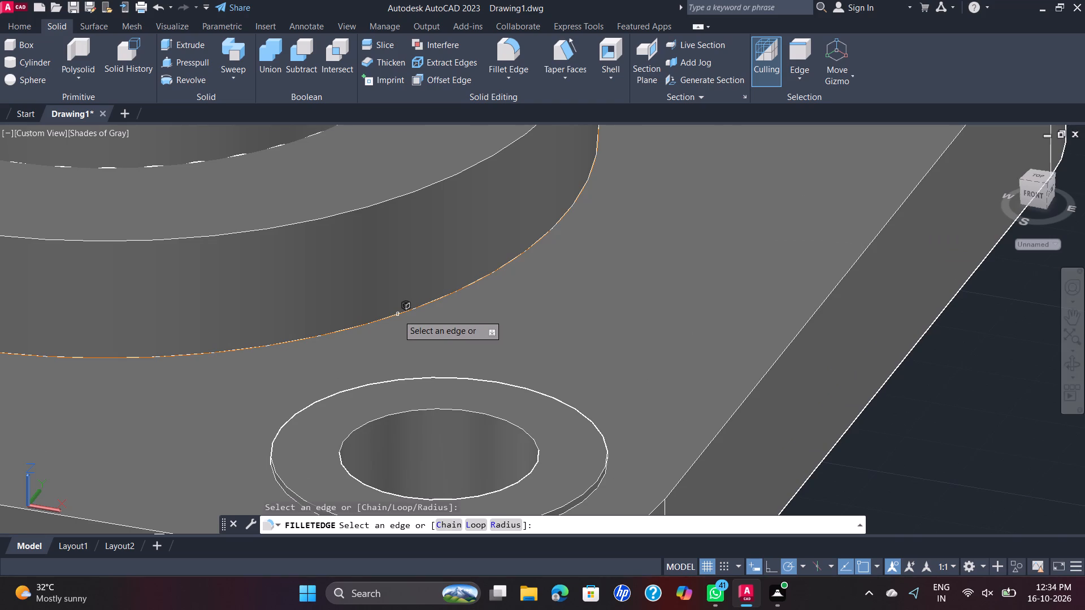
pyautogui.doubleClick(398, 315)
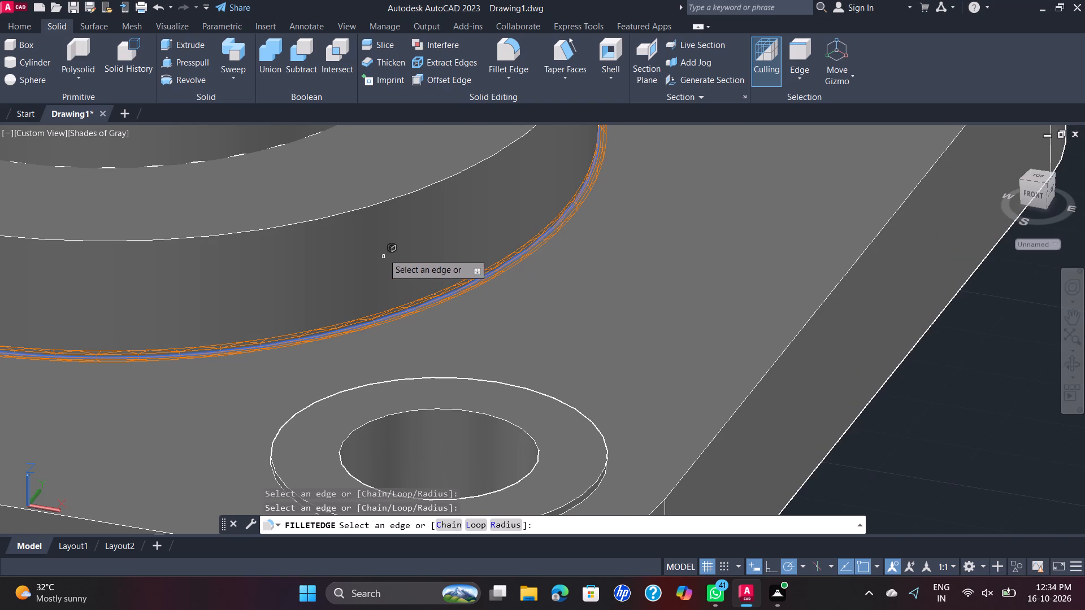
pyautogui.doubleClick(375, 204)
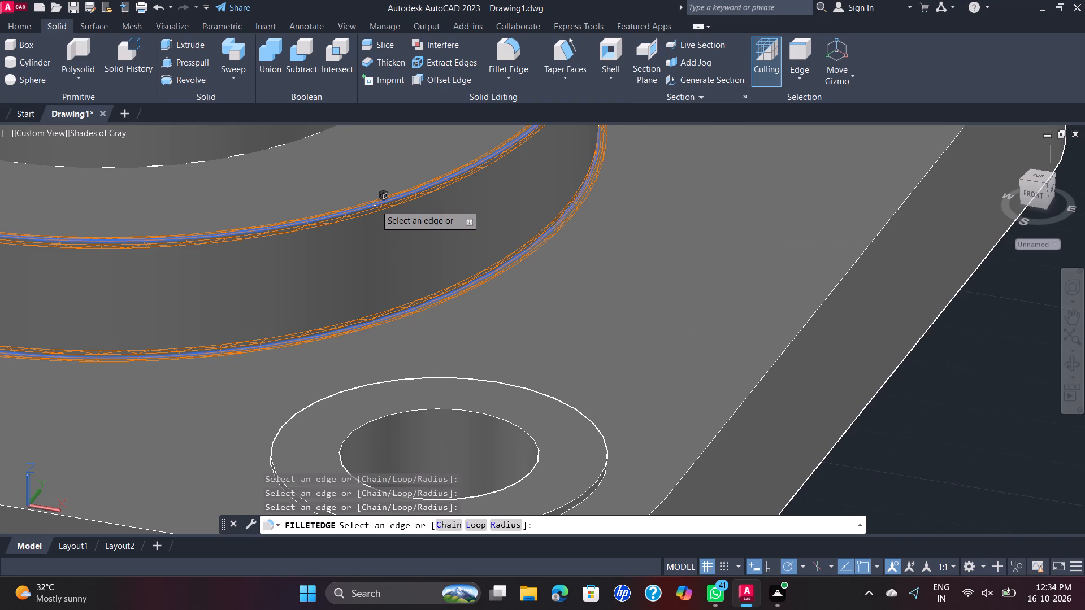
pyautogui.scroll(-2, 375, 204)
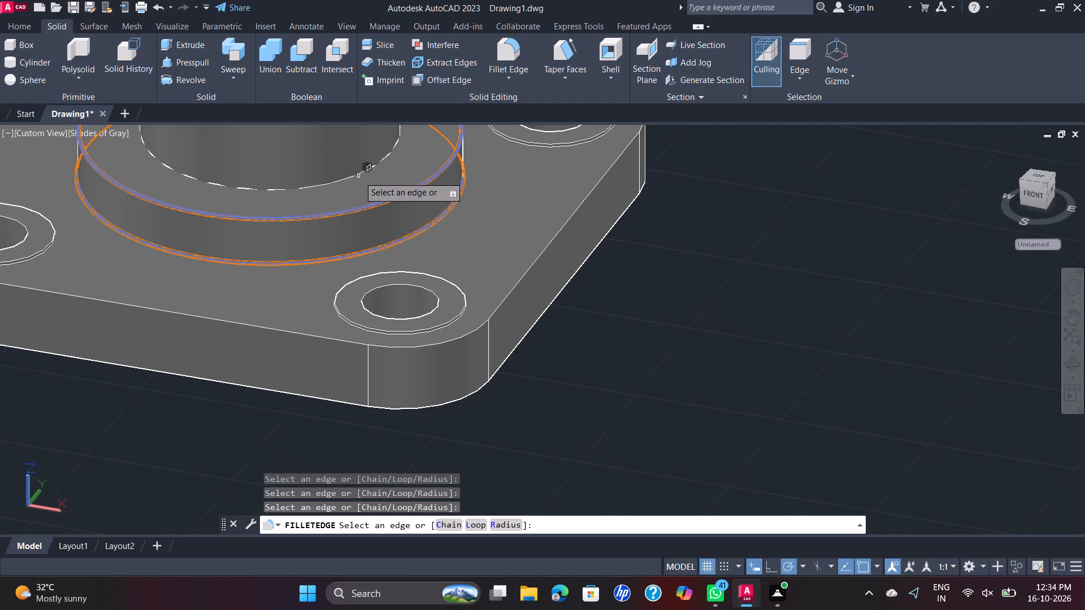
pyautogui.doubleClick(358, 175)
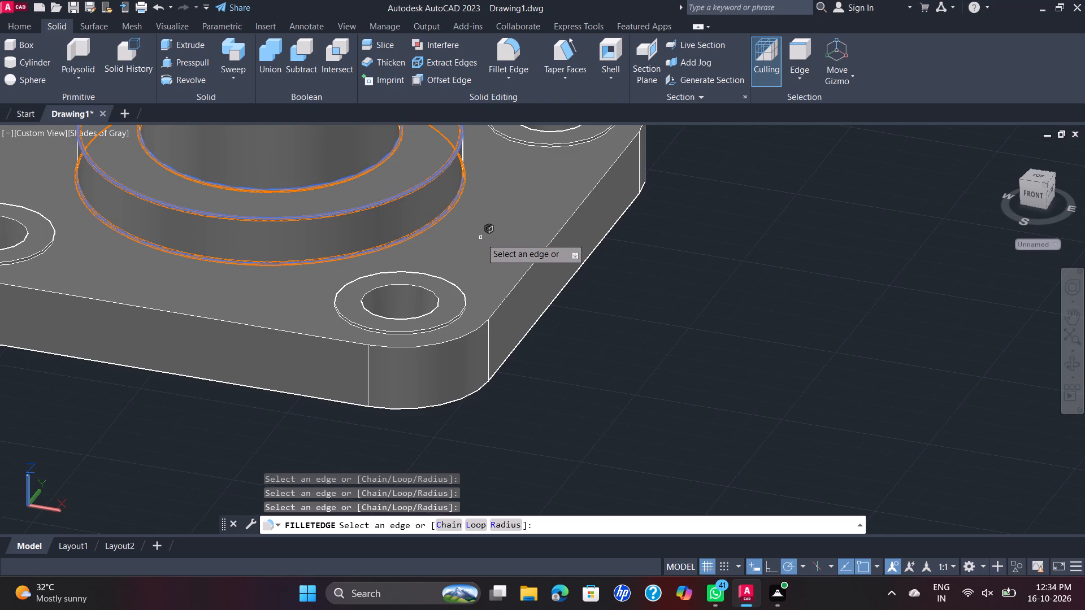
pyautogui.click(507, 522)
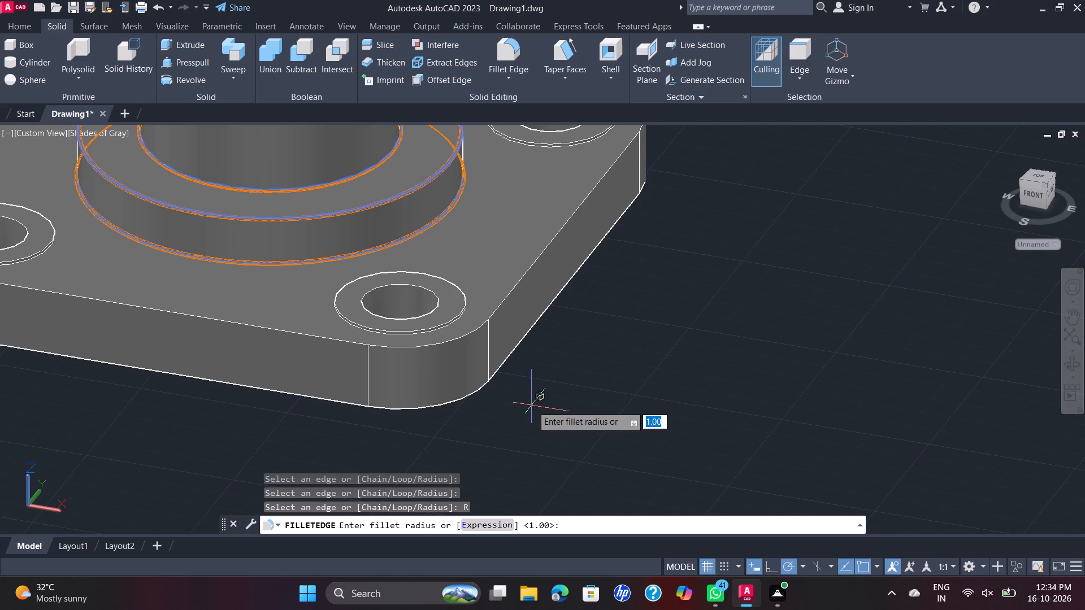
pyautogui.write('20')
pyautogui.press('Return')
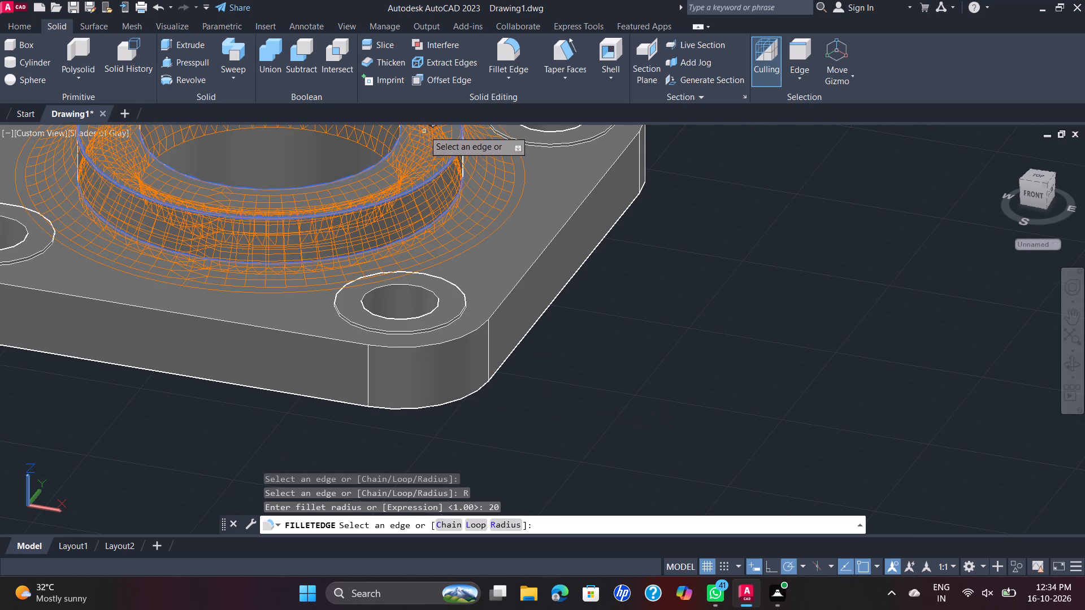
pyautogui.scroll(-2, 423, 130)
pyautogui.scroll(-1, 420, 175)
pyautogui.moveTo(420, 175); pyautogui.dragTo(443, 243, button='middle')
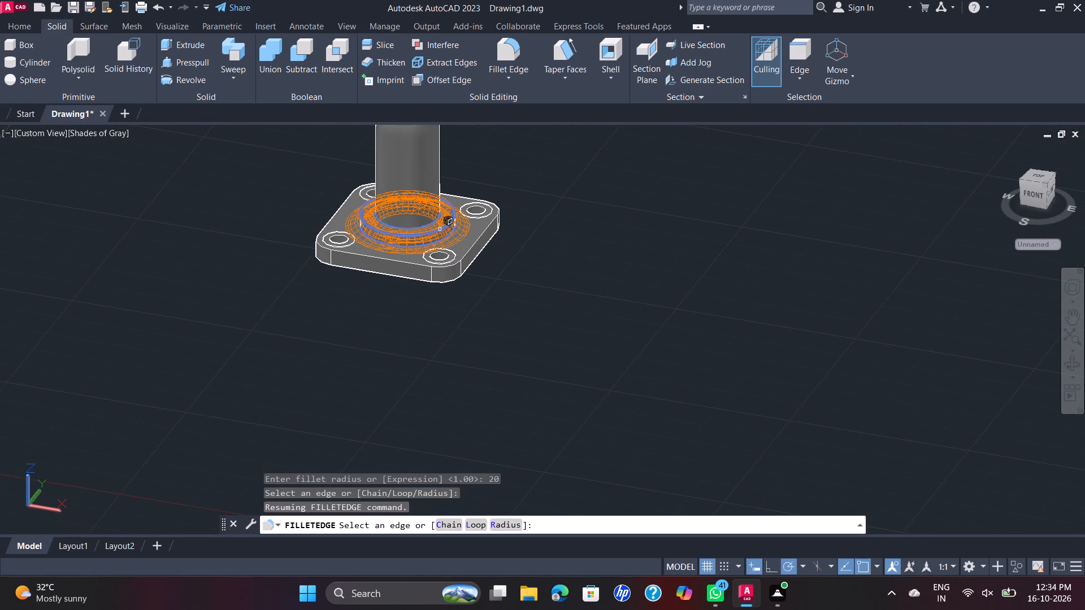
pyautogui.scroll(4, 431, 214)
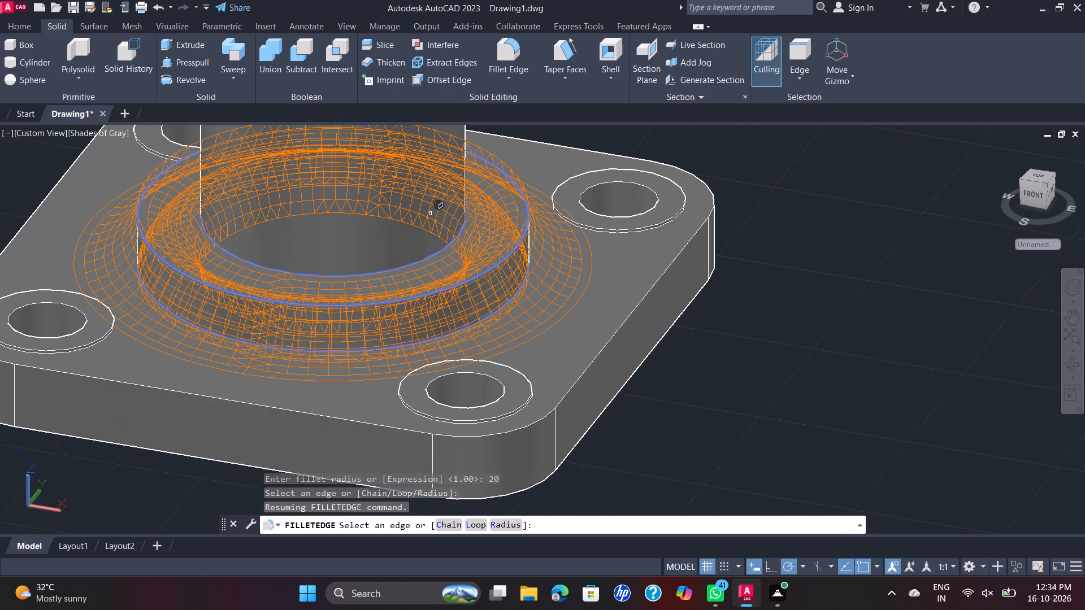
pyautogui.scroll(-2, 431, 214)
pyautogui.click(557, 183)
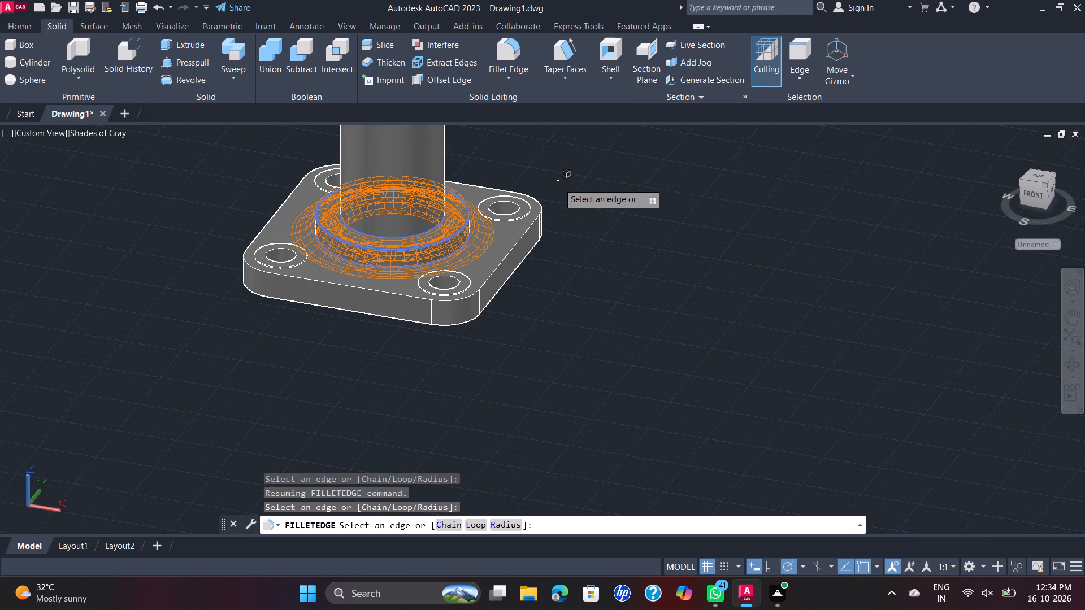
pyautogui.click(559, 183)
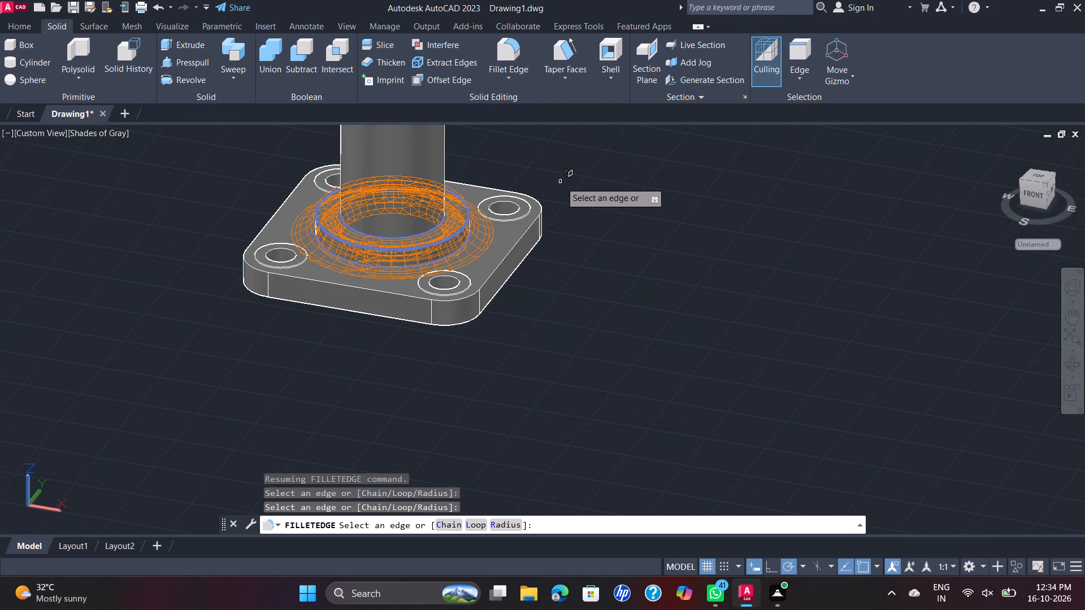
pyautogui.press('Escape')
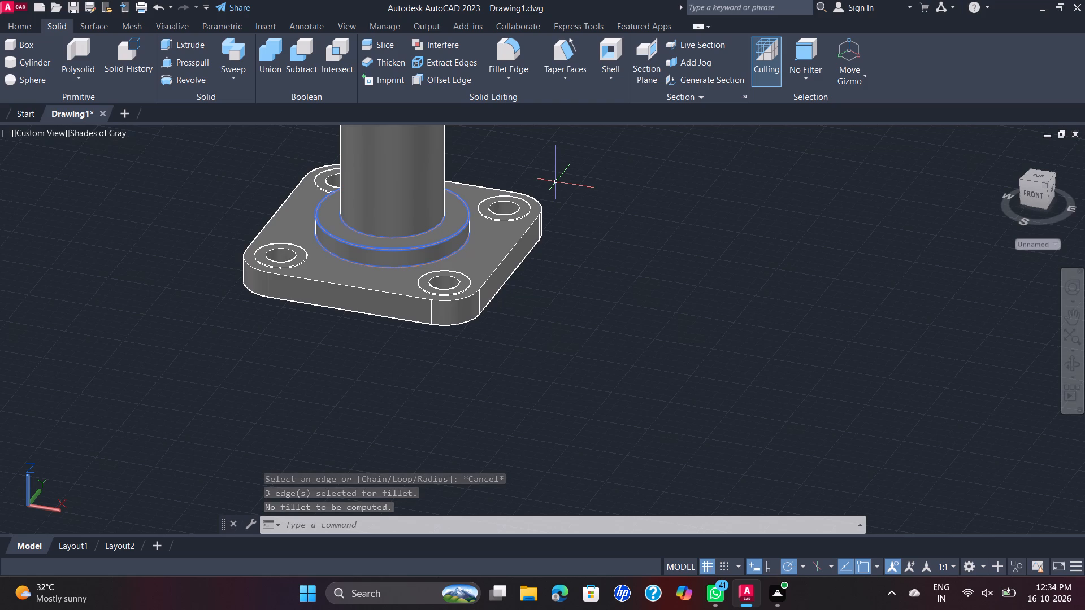
# Undo the last fillet attempt and the presspulled collar around the pipe on the square flange.
pyautogui.hotkey('ctrl', 'z')
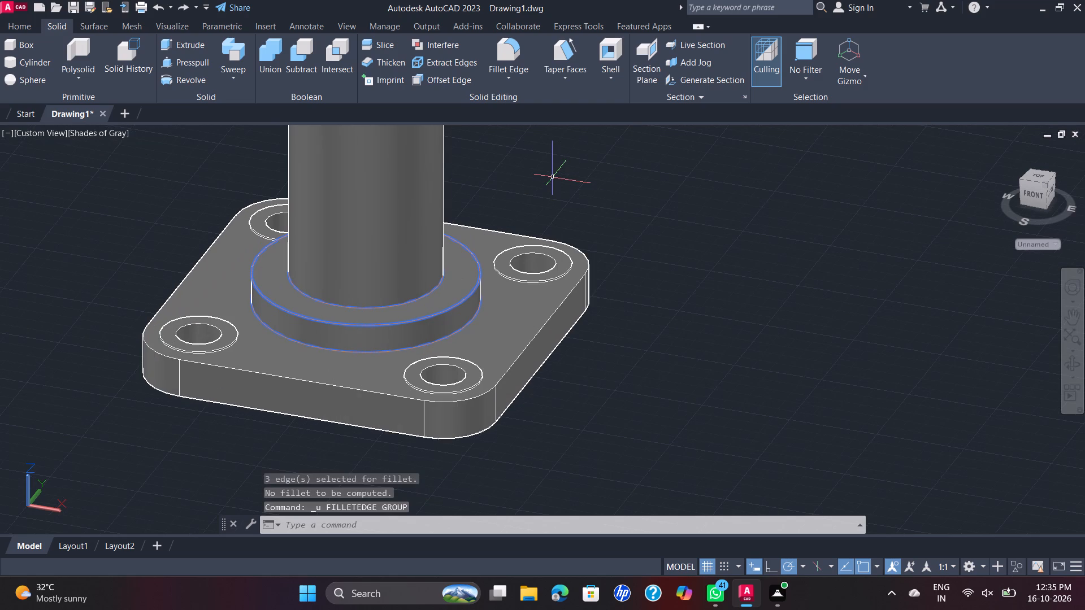
pyautogui.hotkey('ctrl', 'z')
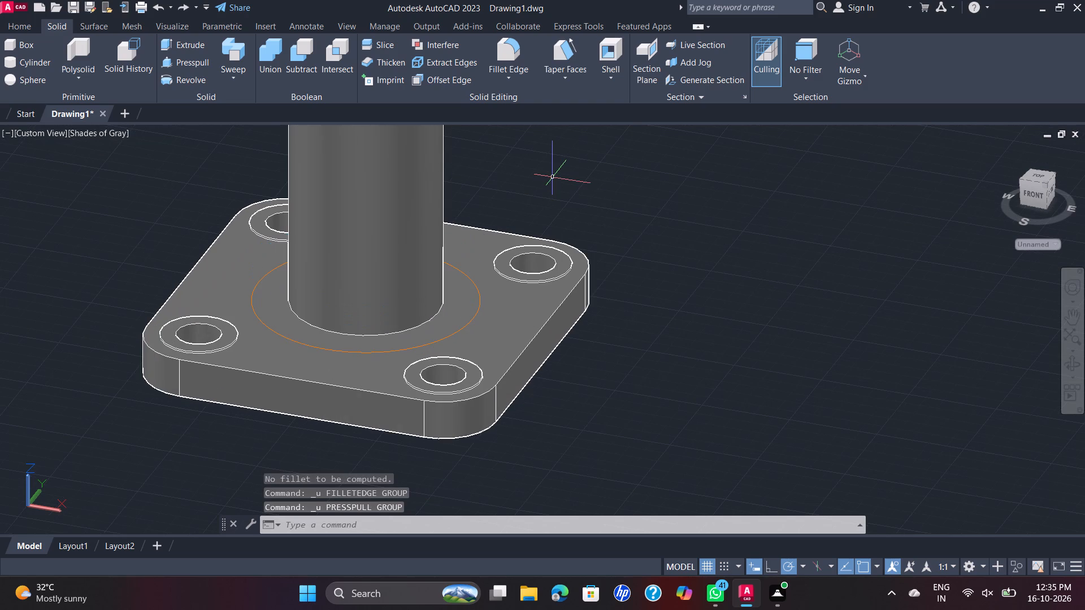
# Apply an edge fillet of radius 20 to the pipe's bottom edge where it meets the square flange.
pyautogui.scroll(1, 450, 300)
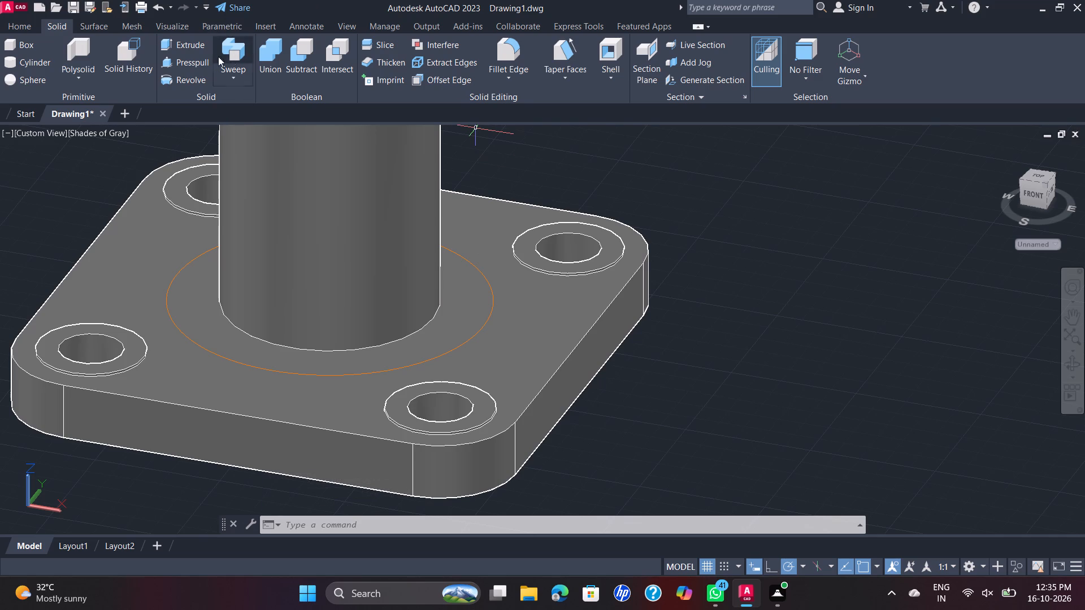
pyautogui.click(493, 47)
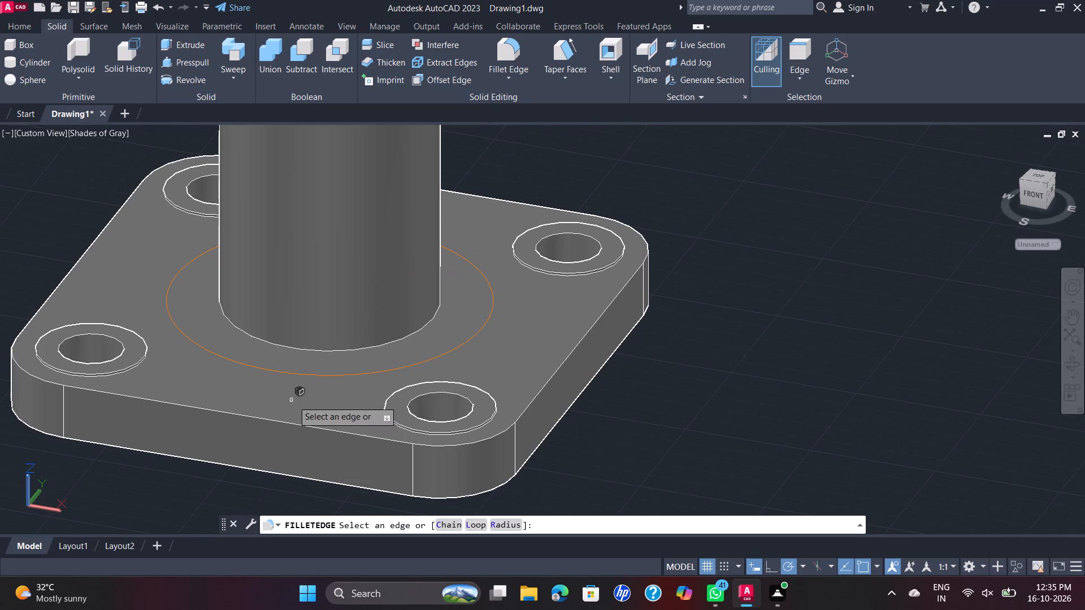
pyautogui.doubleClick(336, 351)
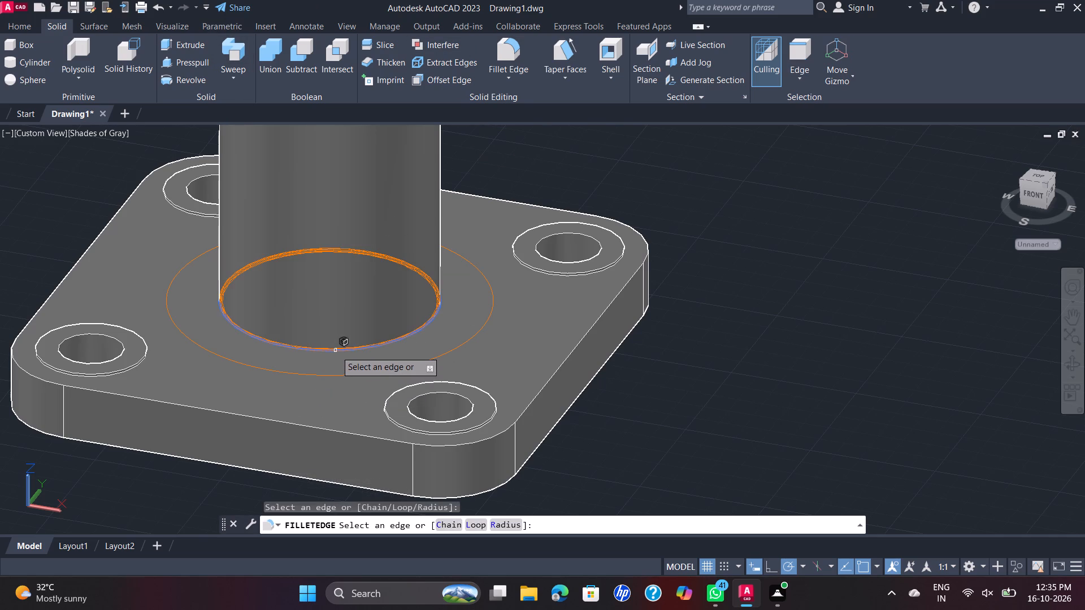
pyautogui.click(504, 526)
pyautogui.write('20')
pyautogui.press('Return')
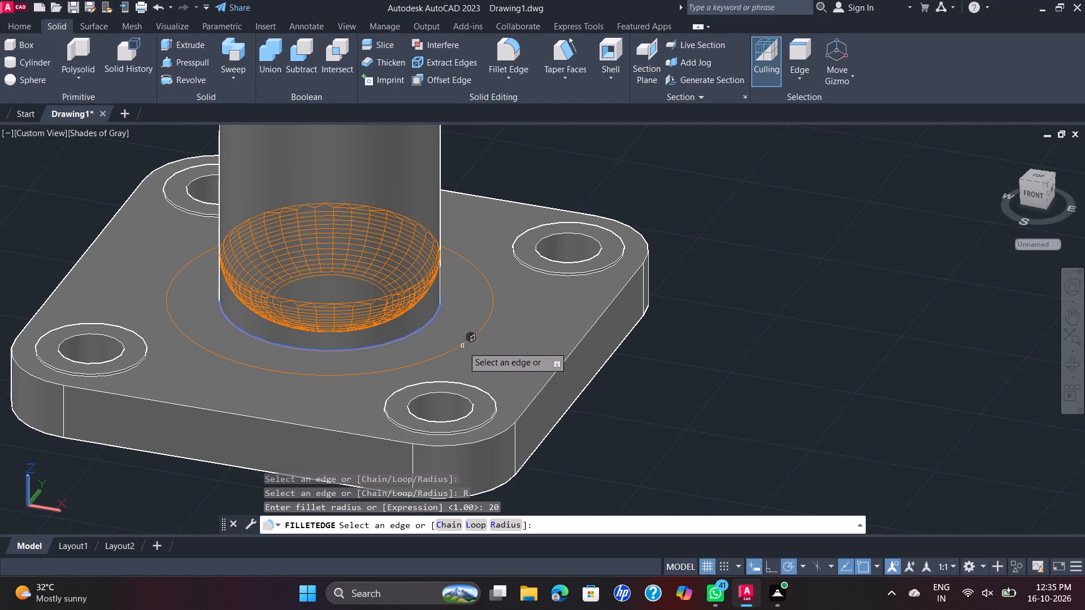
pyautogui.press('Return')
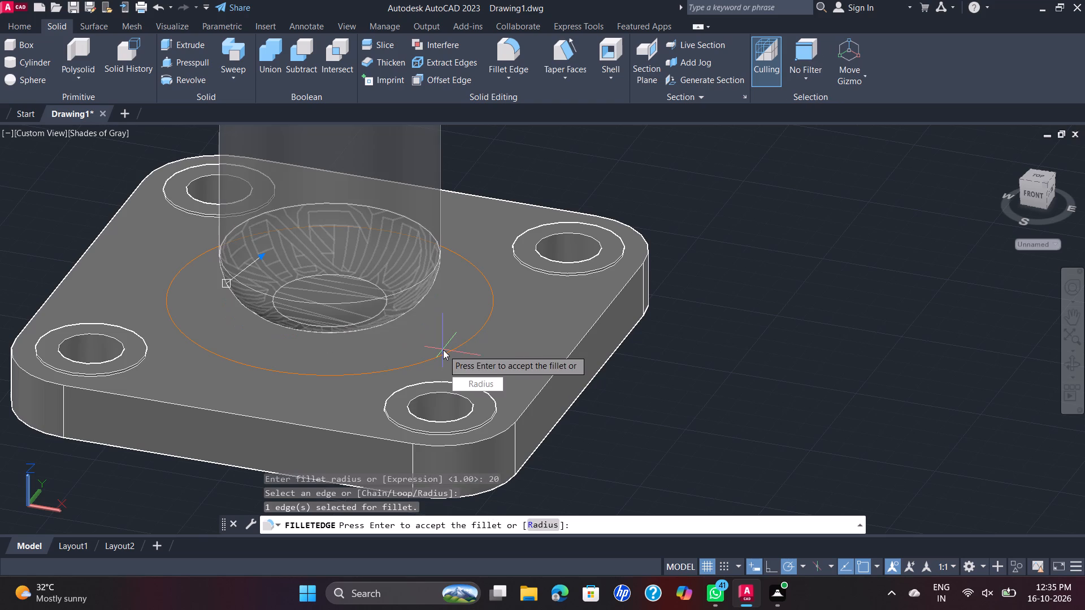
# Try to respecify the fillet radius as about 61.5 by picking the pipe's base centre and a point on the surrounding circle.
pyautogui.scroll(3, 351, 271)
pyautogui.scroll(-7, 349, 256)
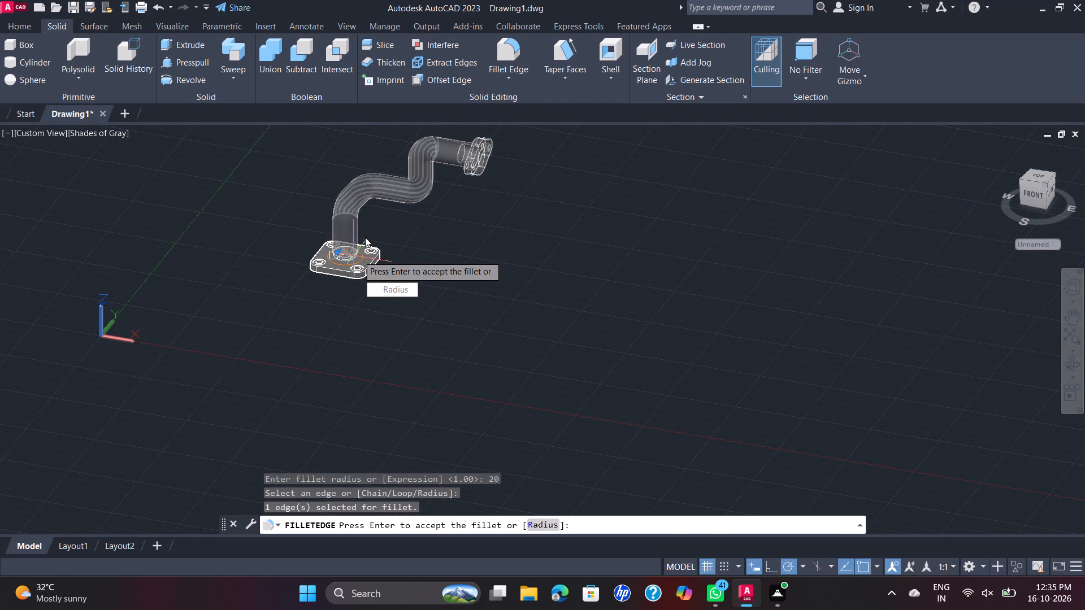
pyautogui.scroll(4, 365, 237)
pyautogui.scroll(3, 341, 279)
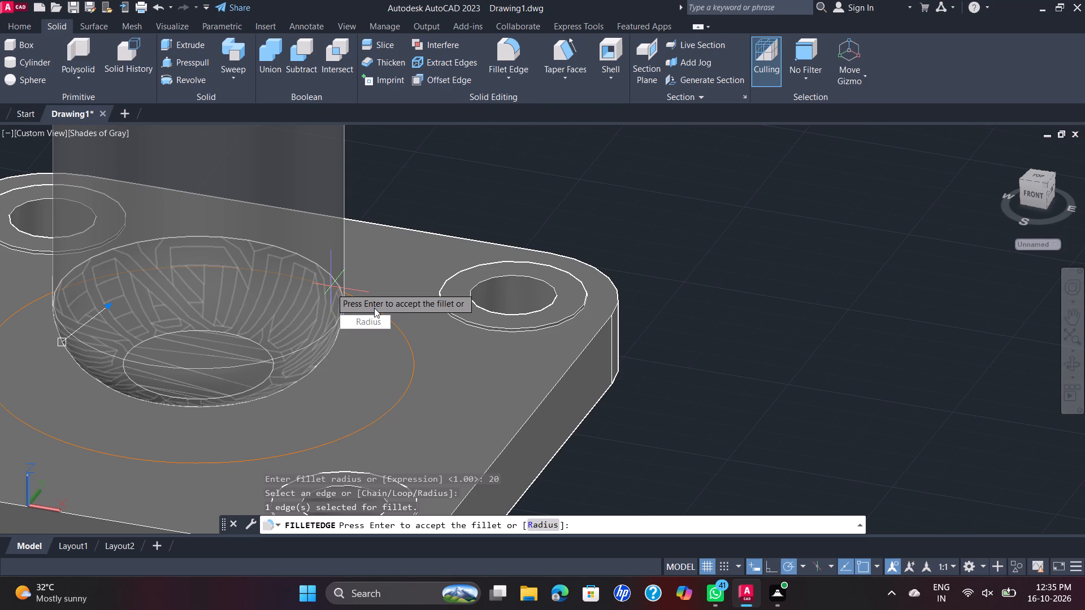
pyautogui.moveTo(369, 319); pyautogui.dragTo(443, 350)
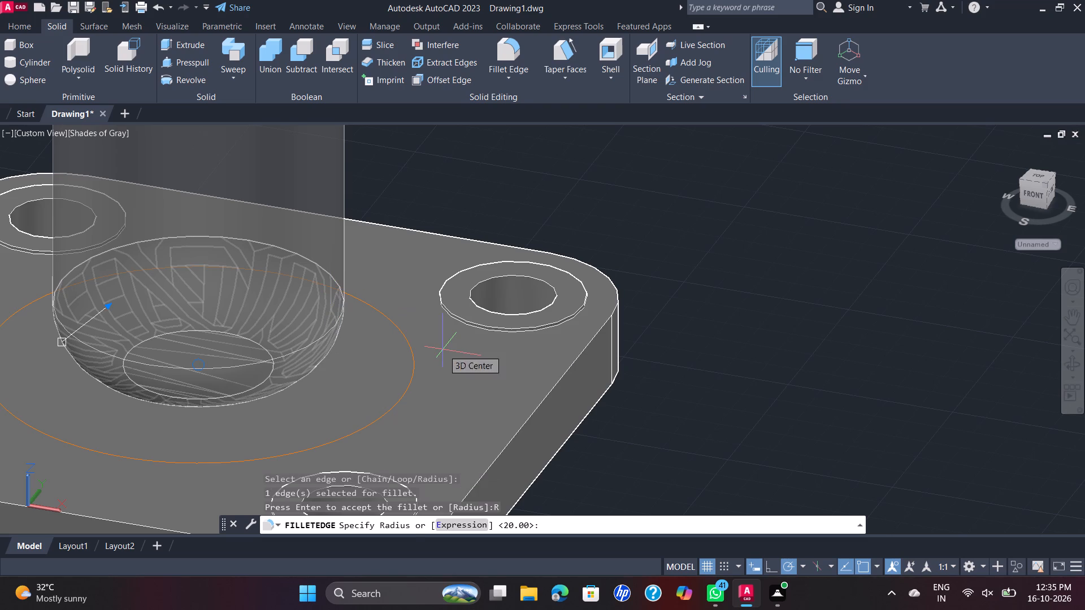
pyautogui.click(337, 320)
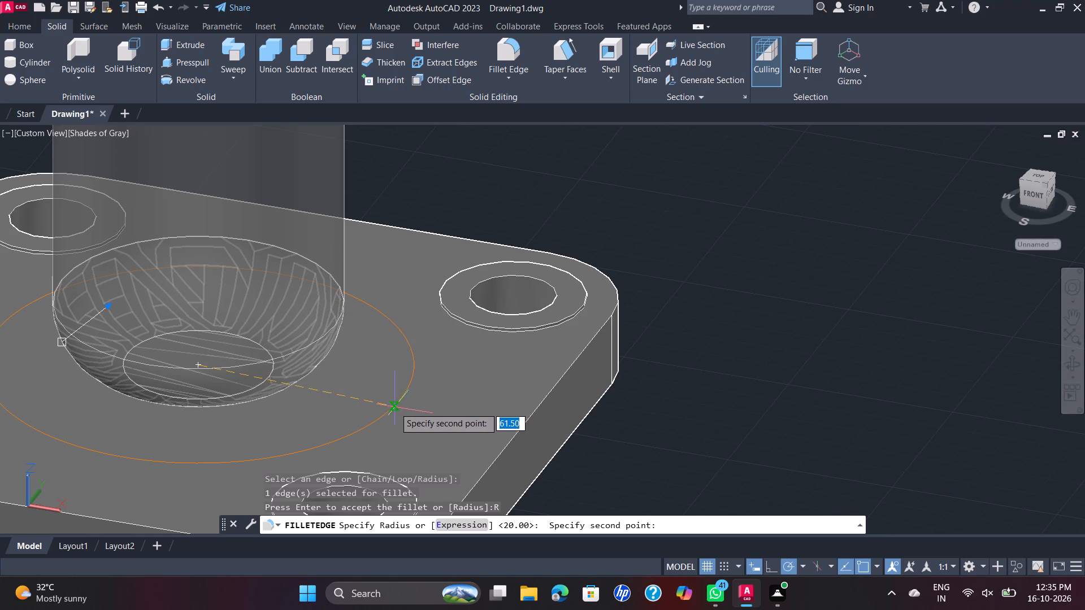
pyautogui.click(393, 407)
# Examine the shape of the pipe's lower end where it meets the square flange.
pyautogui.scroll(-3, 310, 352)
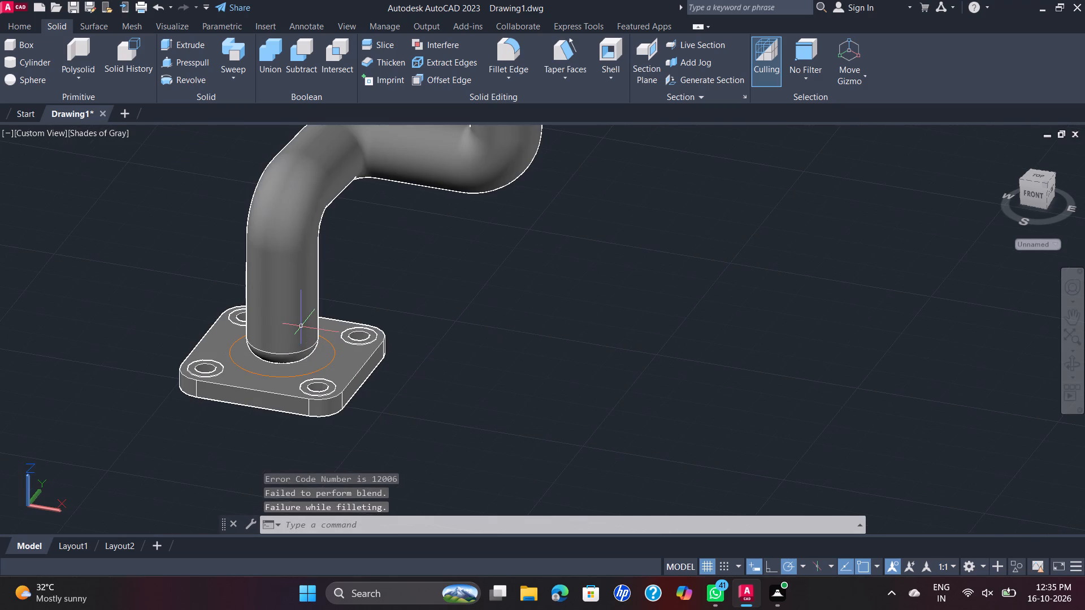
pyautogui.scroll(-2, 301, 326)
pyautogui.scroll(5, 301, 326)
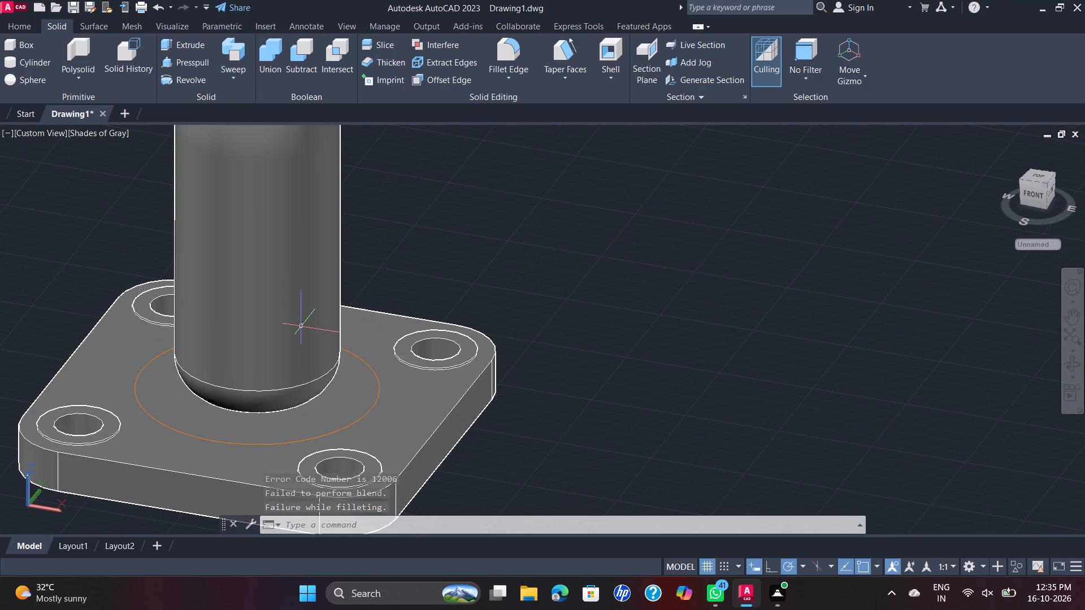
pyautogui.scroll(2, 301, 326)
pyautogui.scroll(-1, 301, 326)
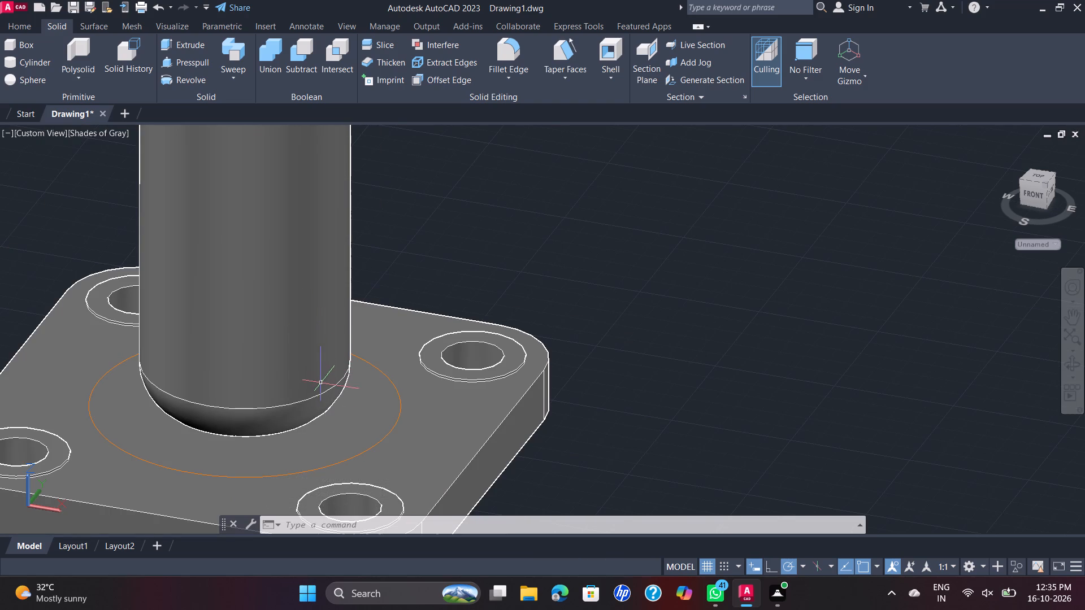
pyautogui.scroll(-1, 328, 412)
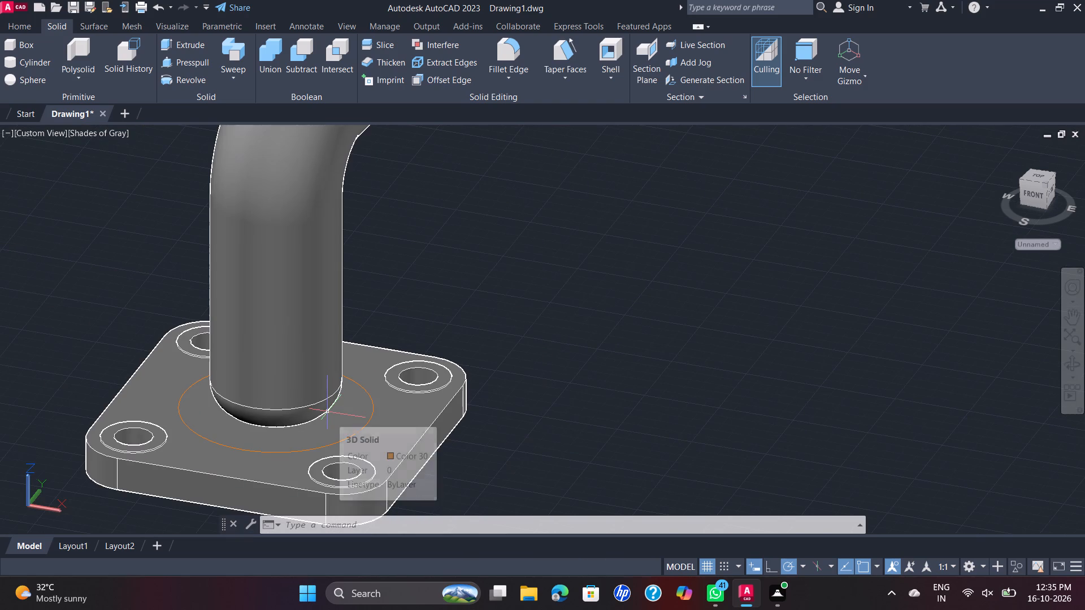
pyautogui.scroll(-1, 328, 412)
pyautogui.scroll(2, 328, 412)
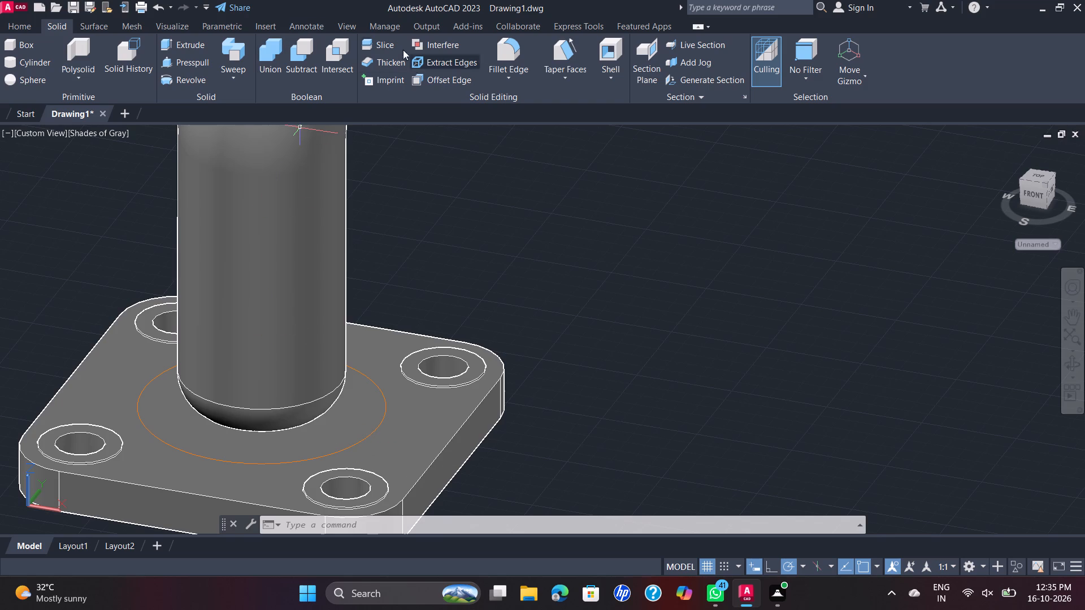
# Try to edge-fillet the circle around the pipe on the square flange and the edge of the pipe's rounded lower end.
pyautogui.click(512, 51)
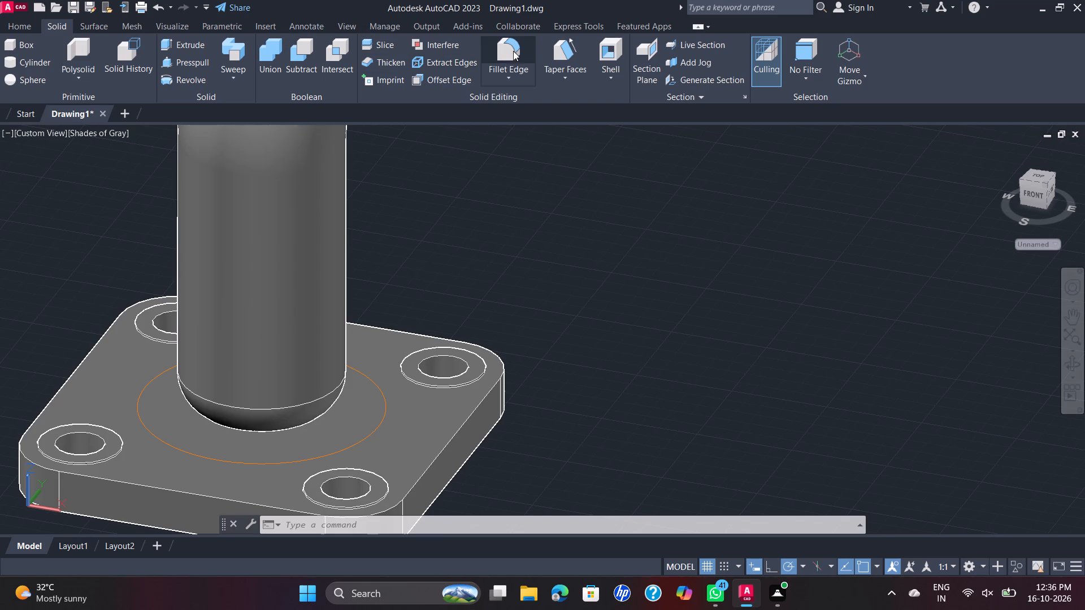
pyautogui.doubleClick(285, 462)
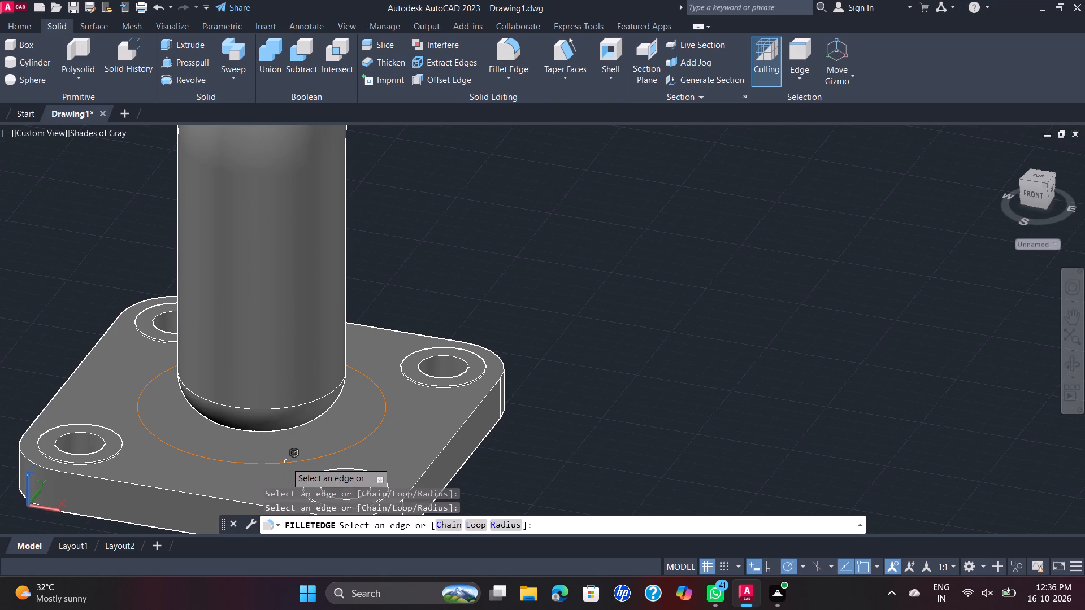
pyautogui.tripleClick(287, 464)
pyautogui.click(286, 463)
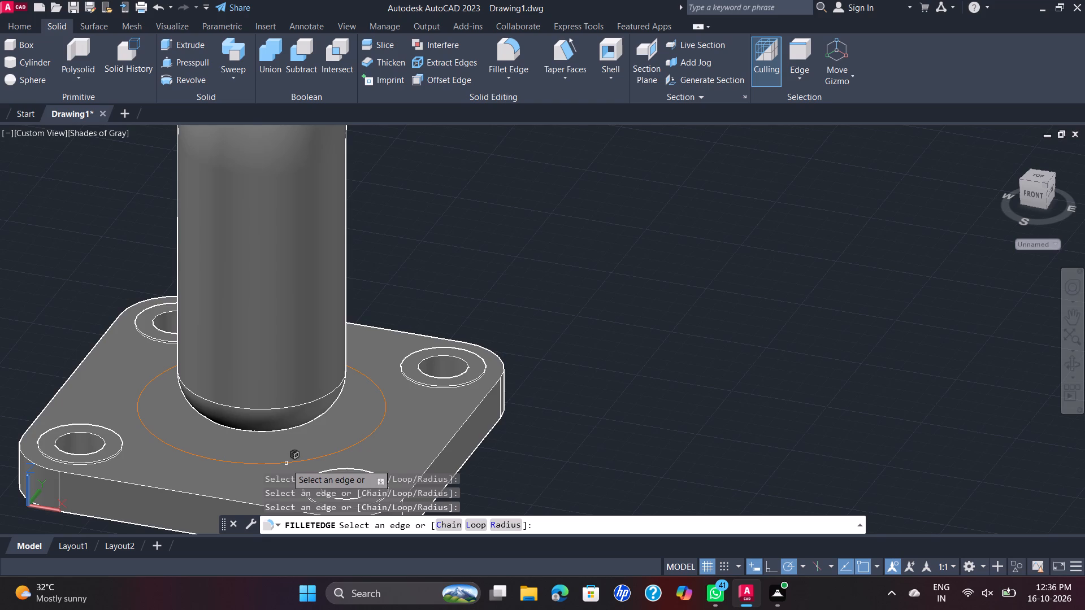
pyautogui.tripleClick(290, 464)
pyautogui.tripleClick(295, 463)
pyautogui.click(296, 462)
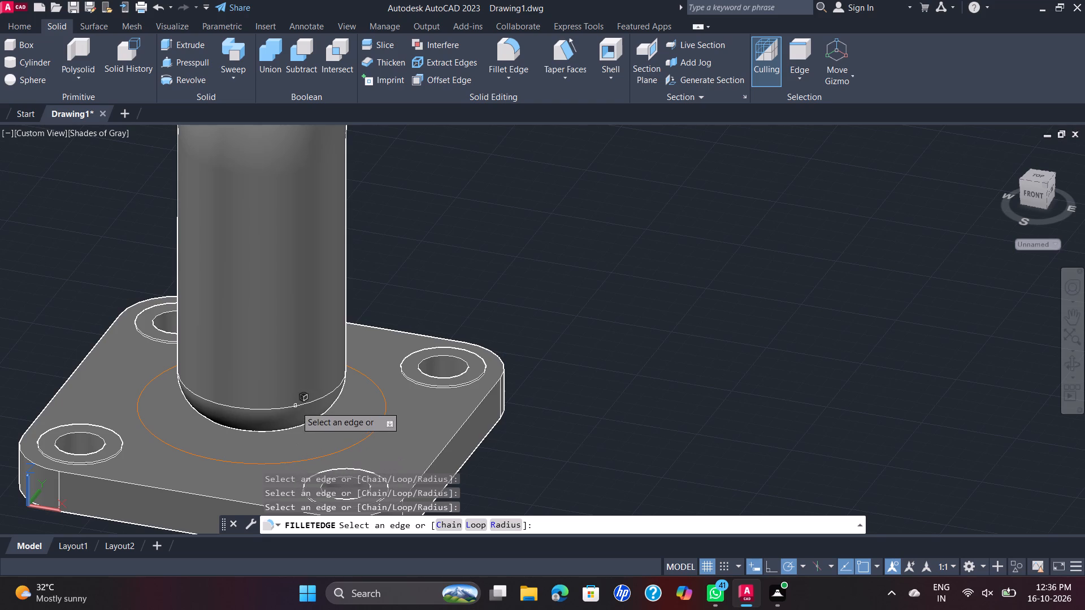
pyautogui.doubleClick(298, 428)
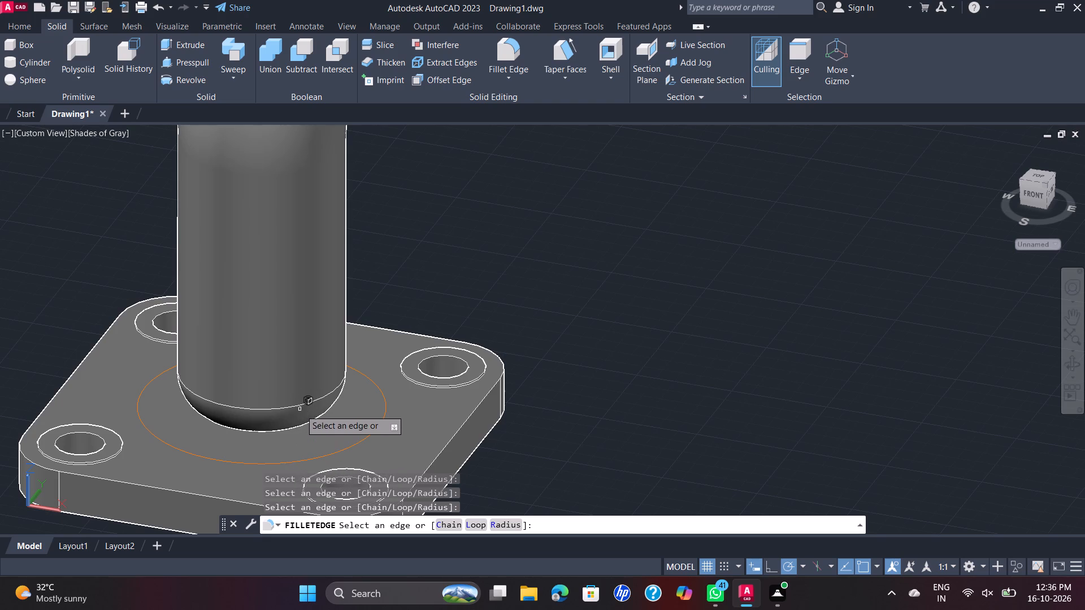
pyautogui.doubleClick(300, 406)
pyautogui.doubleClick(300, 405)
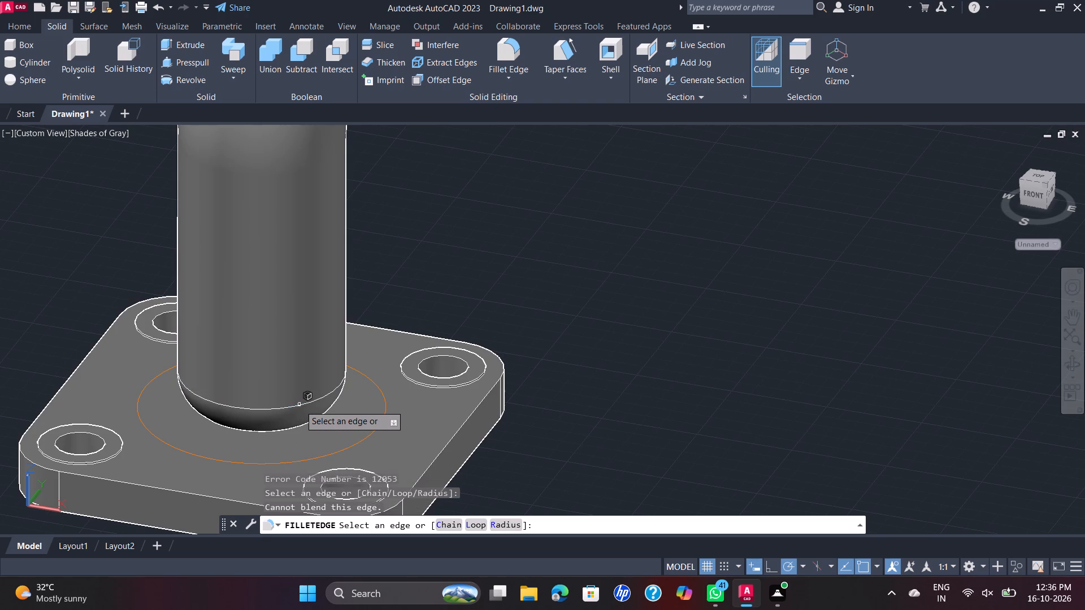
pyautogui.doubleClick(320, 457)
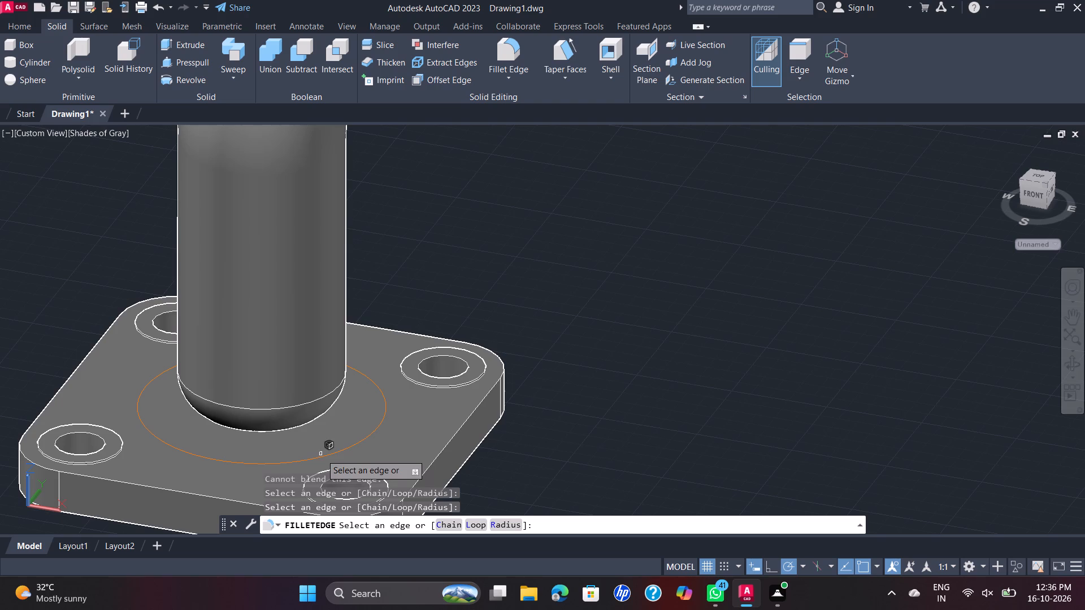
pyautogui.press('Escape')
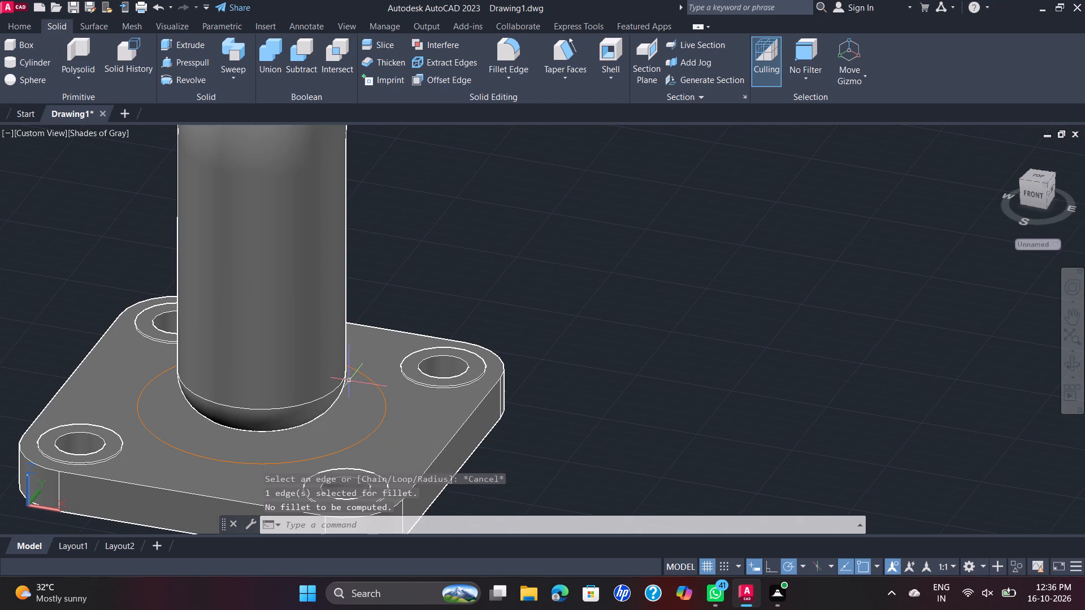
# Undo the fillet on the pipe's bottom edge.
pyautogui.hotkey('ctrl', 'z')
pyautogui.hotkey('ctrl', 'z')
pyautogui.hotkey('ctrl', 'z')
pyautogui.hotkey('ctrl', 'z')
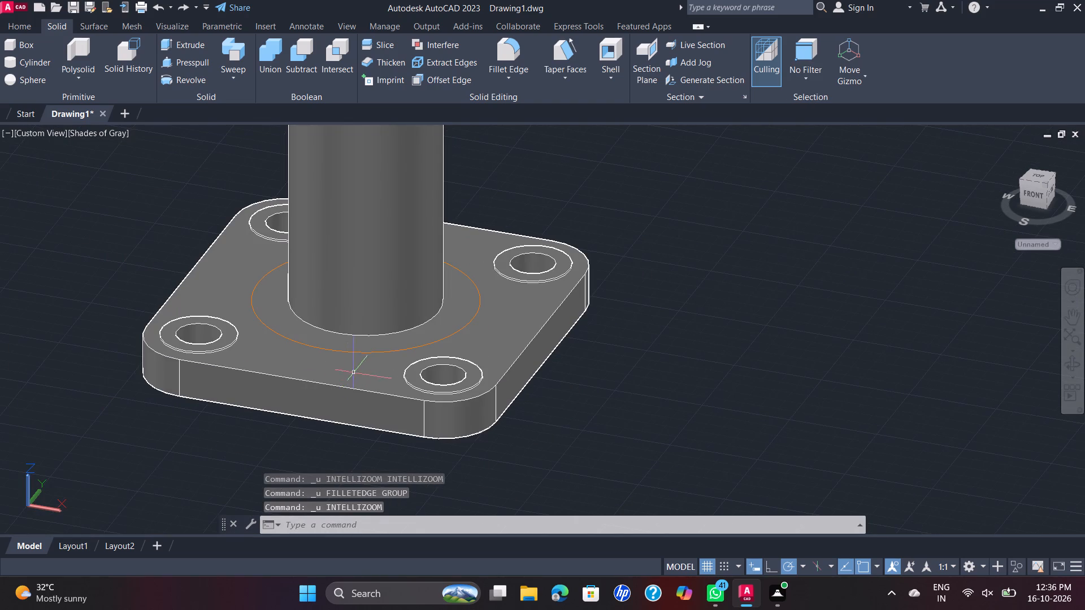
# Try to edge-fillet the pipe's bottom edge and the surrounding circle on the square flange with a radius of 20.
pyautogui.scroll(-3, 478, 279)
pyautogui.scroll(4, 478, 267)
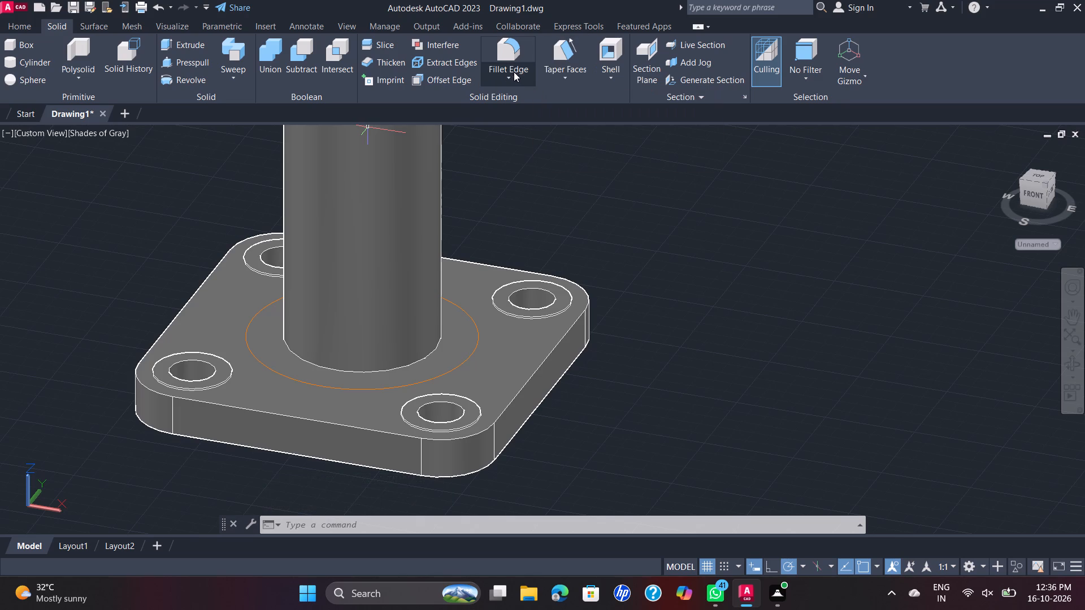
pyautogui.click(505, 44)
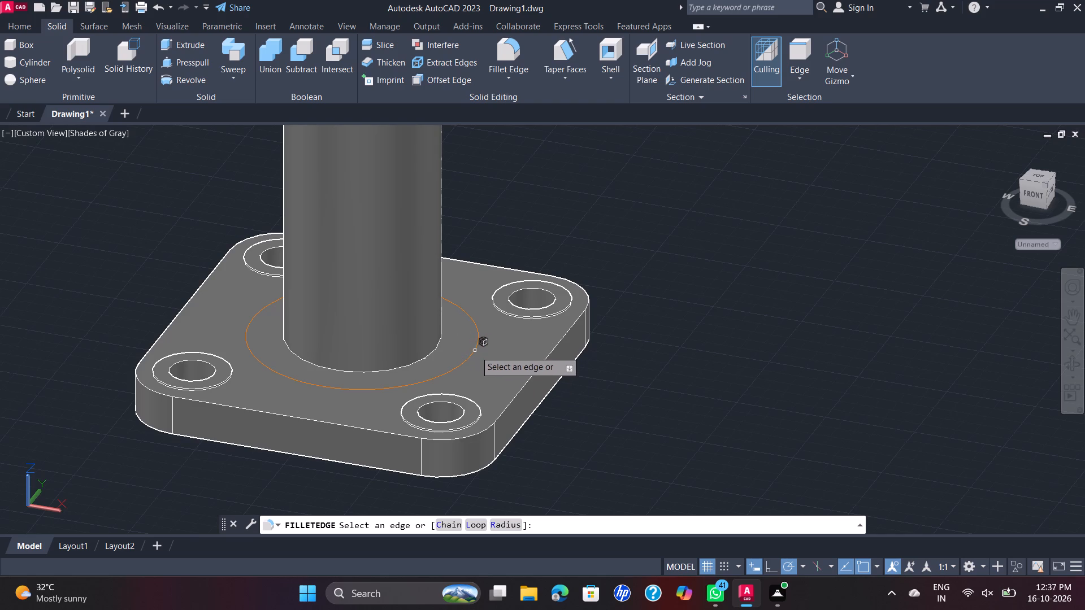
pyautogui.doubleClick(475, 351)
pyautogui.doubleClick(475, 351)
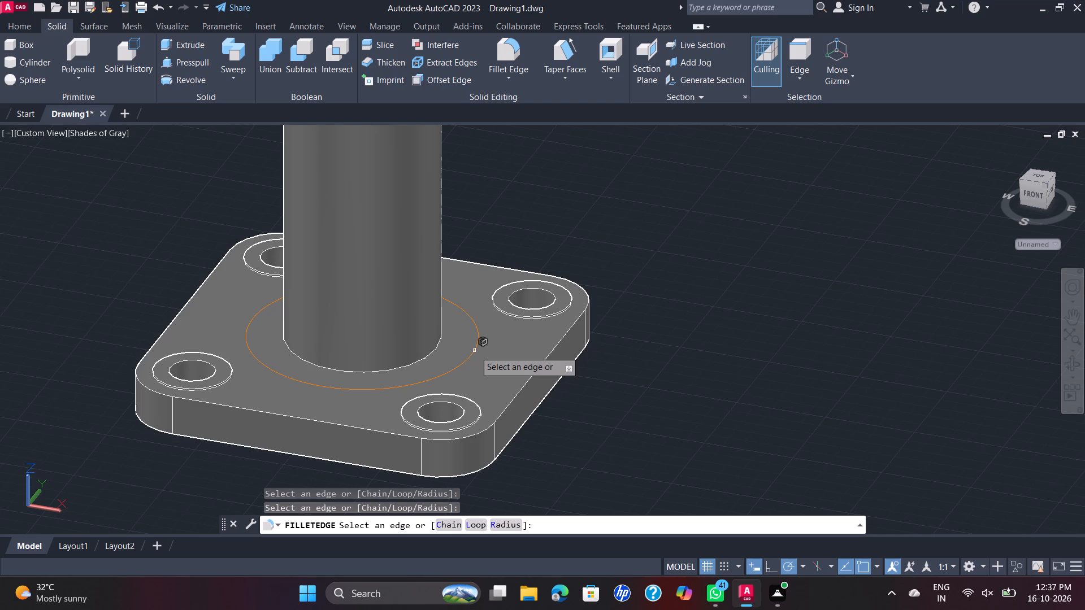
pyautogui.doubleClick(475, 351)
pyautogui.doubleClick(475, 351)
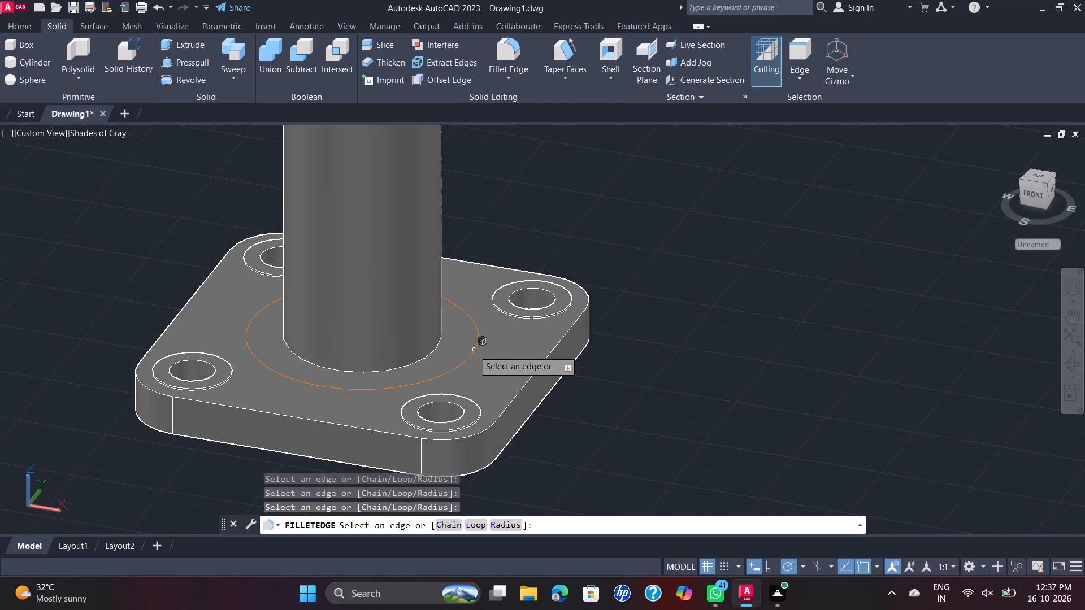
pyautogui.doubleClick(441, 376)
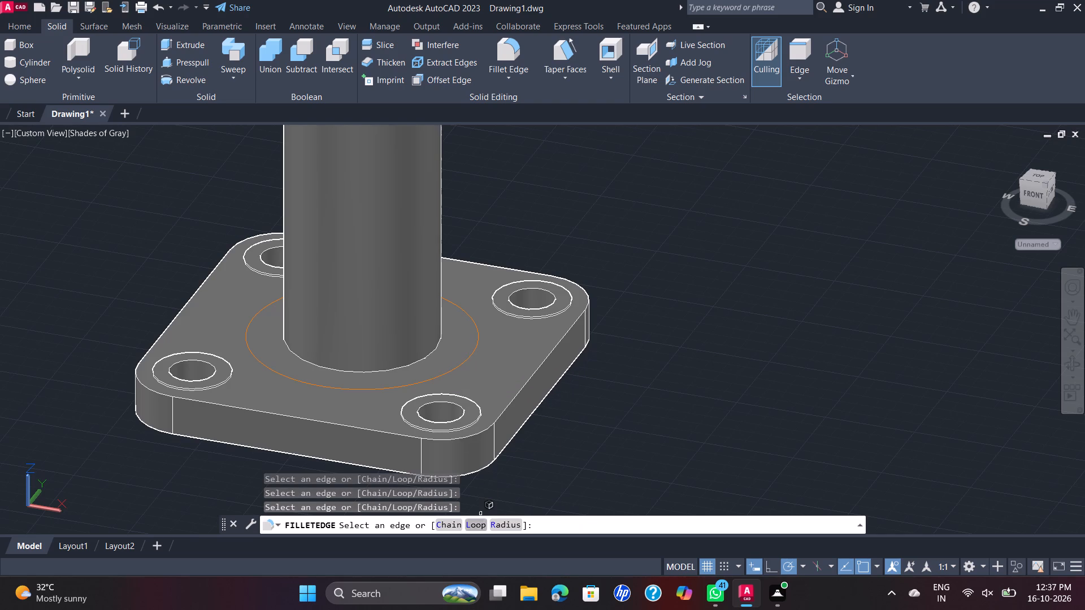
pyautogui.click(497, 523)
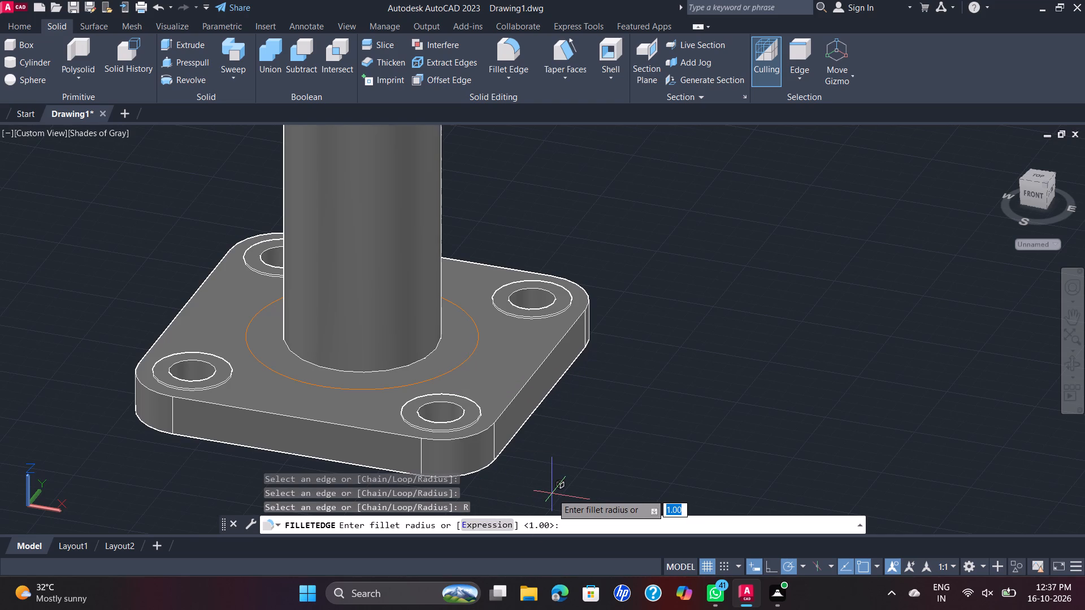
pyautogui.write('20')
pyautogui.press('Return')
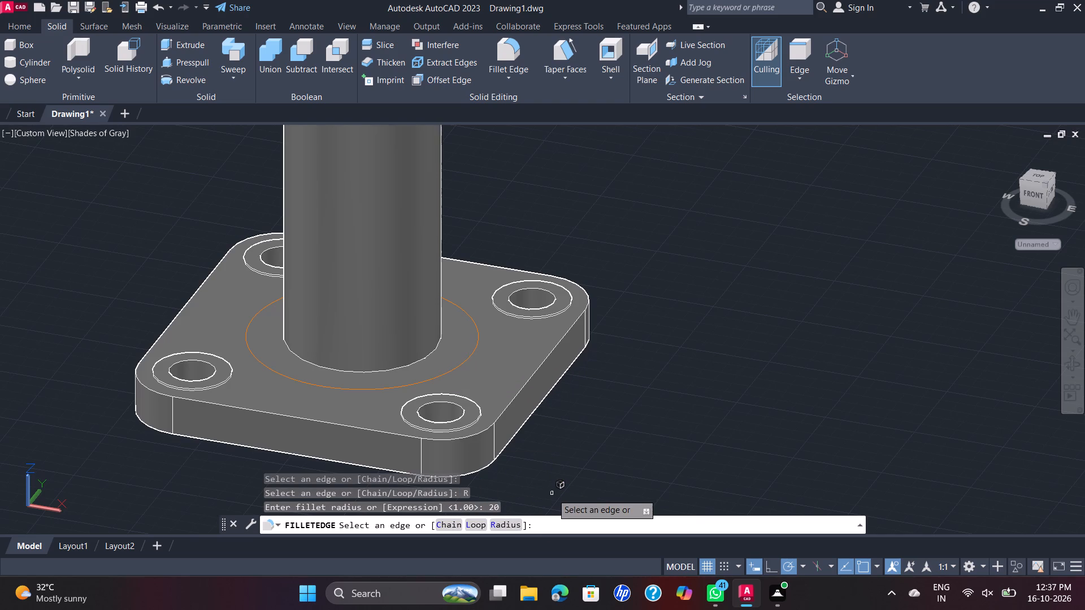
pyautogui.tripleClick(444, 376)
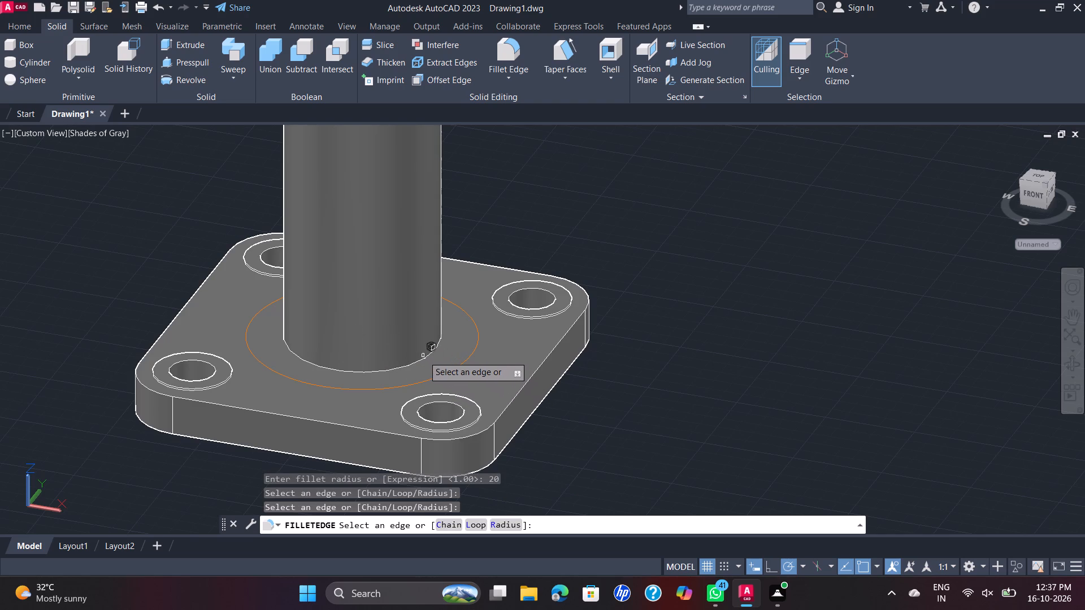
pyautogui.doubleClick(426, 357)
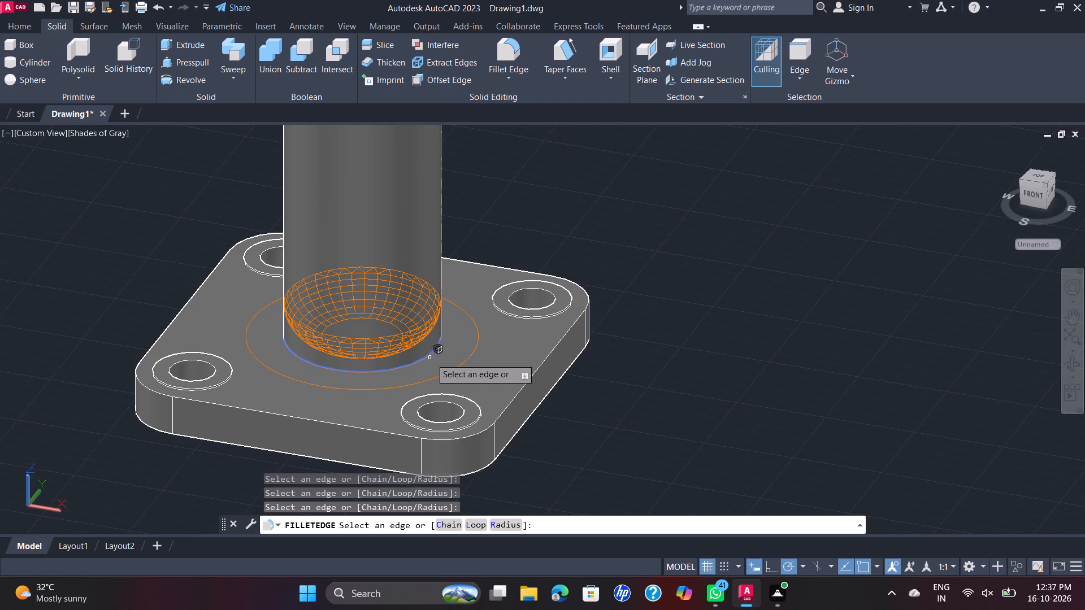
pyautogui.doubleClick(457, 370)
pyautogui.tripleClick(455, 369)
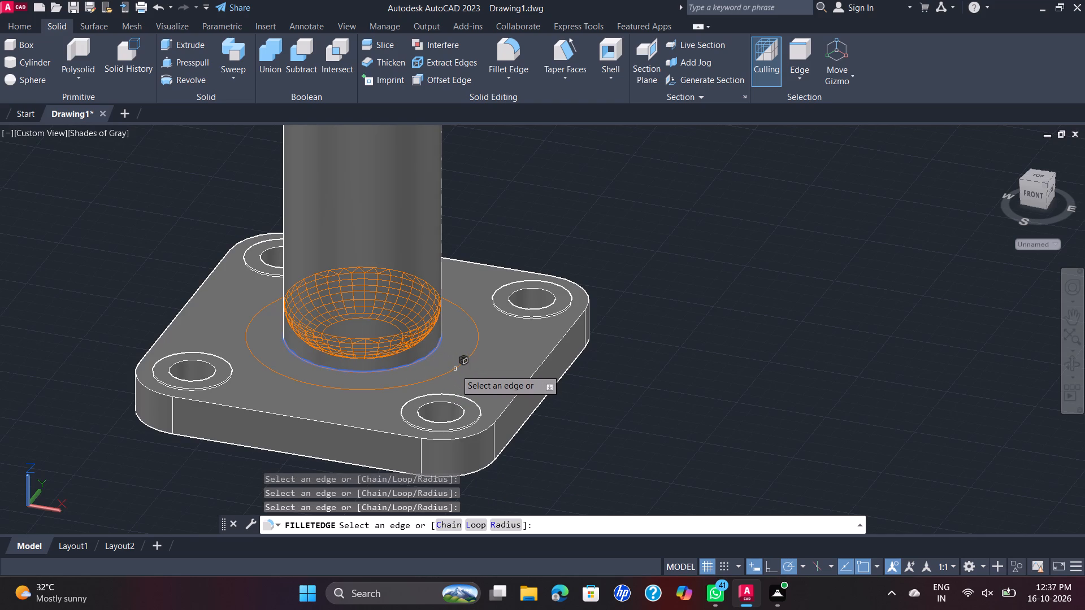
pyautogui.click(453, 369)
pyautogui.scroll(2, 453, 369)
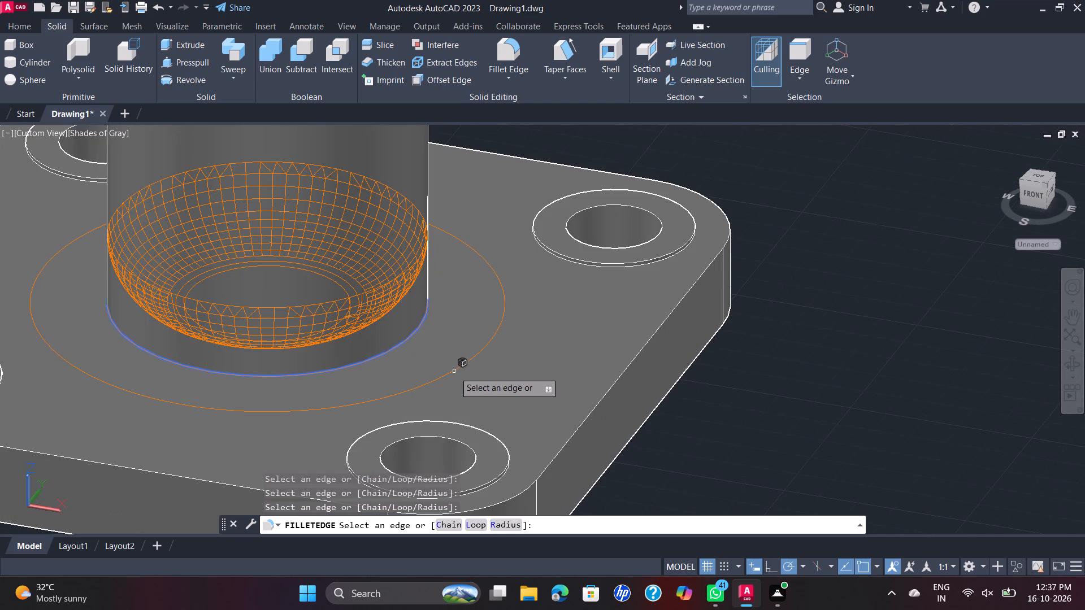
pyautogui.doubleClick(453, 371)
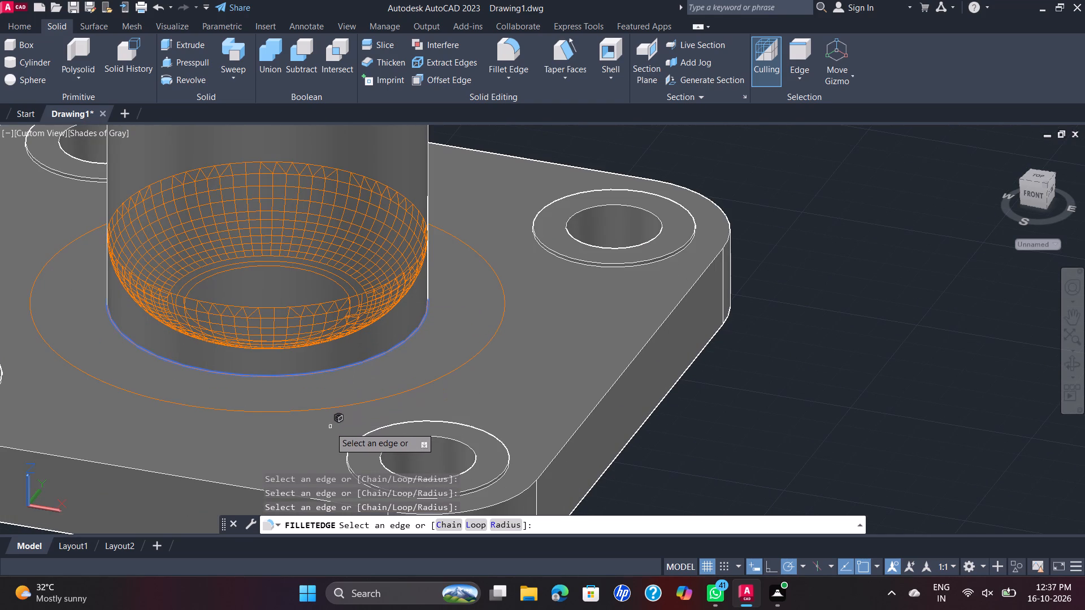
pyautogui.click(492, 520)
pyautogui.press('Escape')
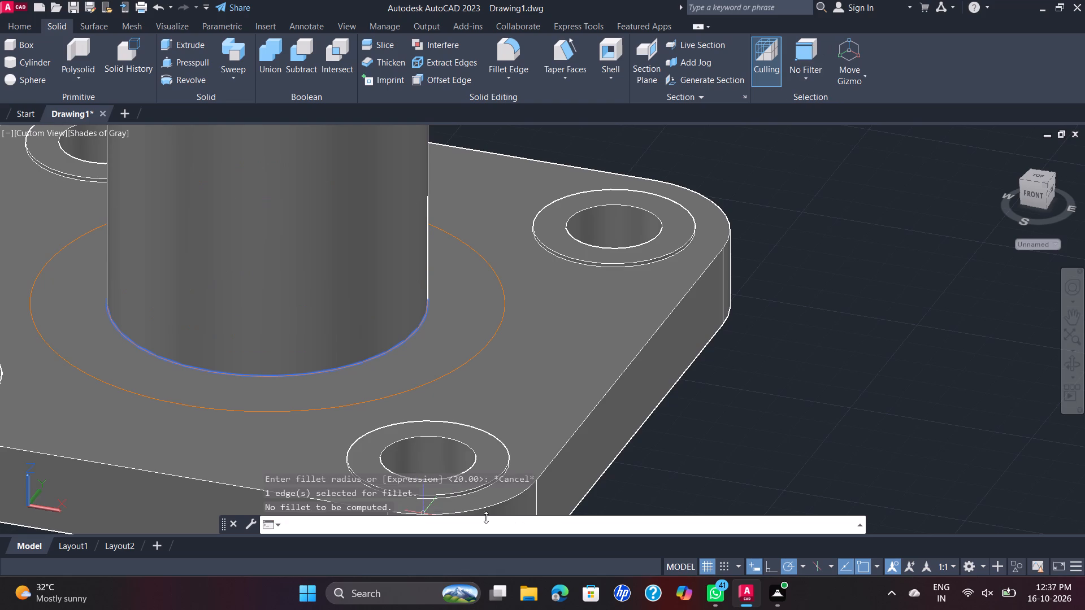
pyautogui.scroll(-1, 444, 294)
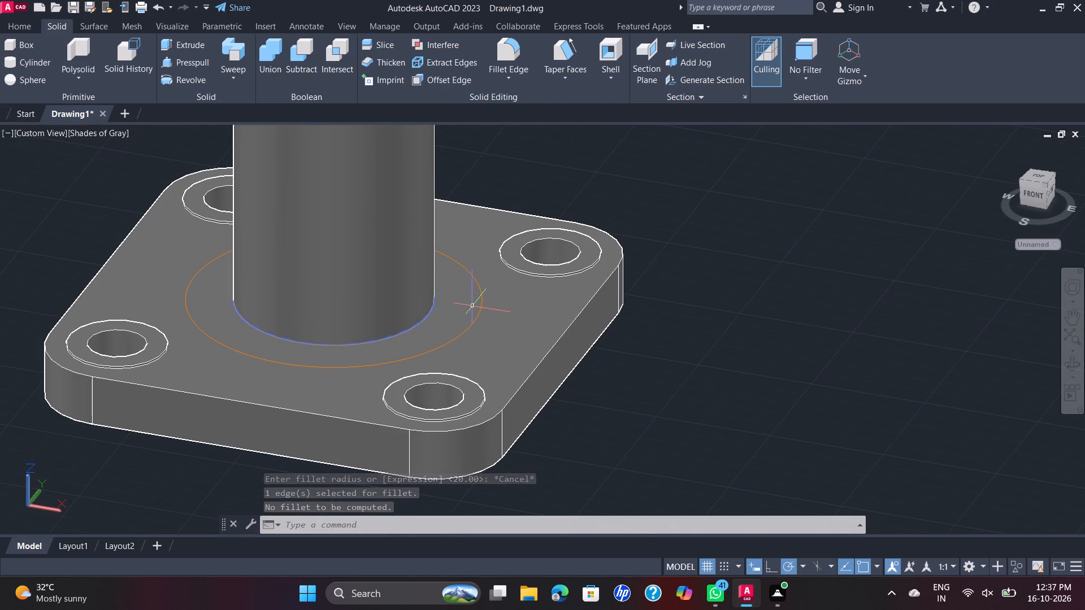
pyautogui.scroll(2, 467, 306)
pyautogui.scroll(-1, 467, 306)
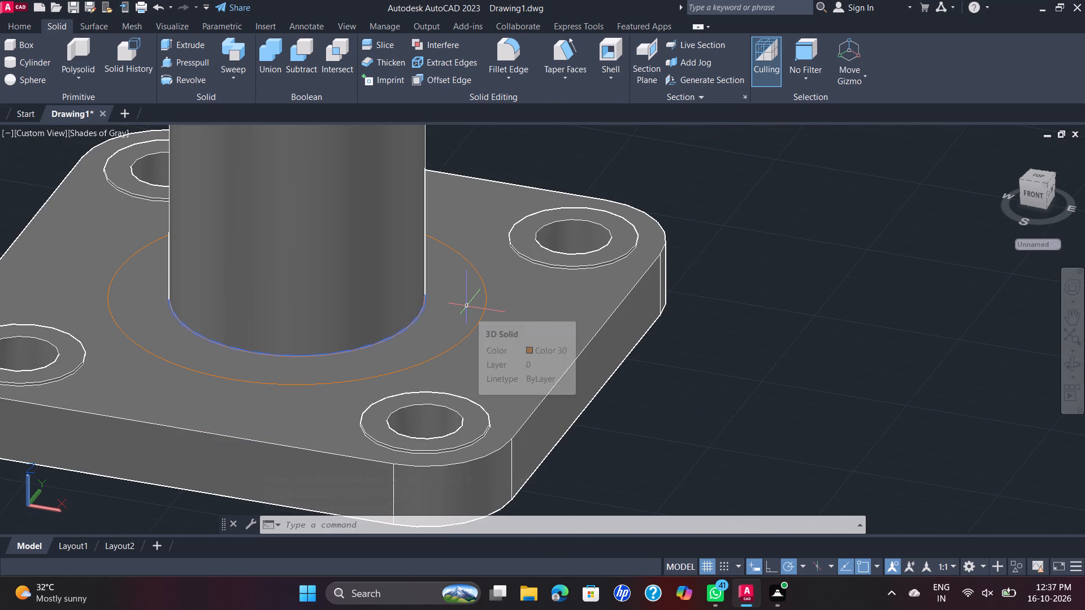
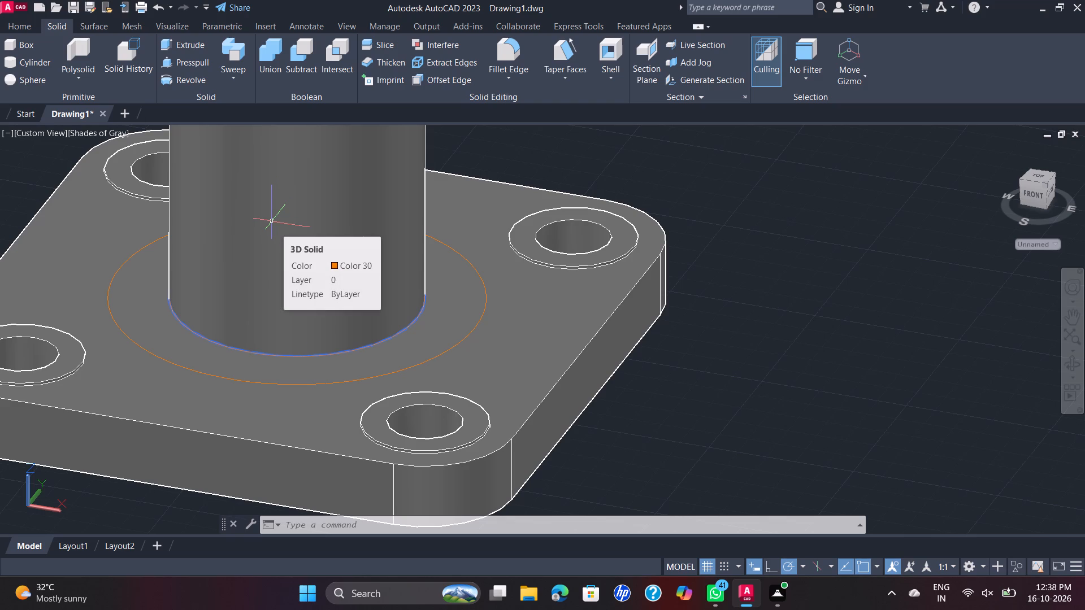
# Examine the whole bent pipe and the junction between its lower end and the square base flange.
pyautogui.scroll(-4, 297, 235)
pyautogui.moveTo(299, 235); pyautogui.dragTo(301, 241, button='middle')
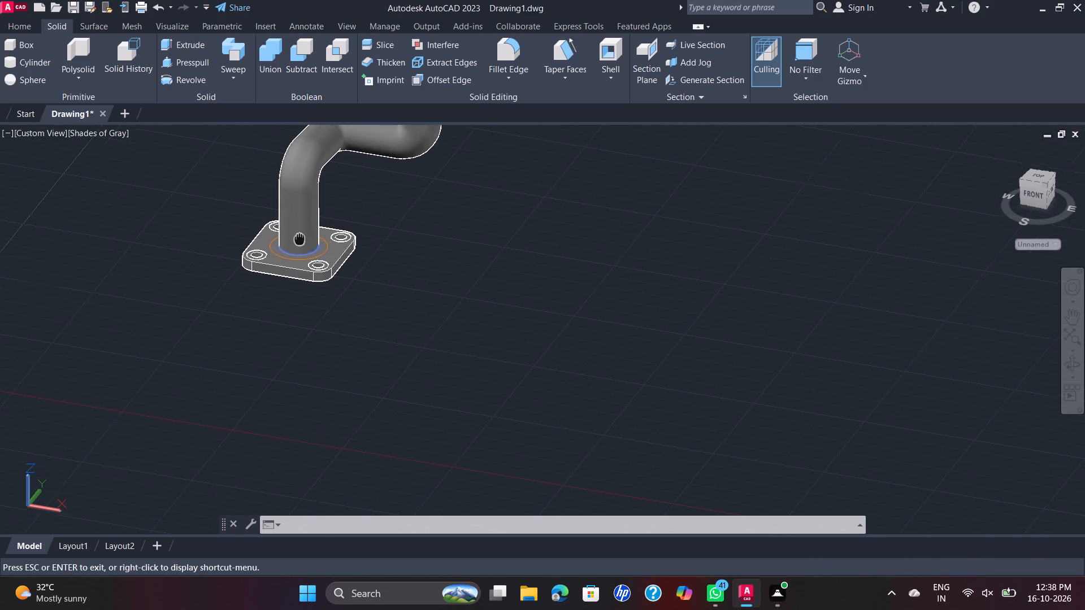
pyautogui.moveTo(301, 241); pyautogui.dragTo(340, 324, button='middle')
pyautogui.scroll(1, 342, 322)
pyautogui.scroll(-1, 342, 322)
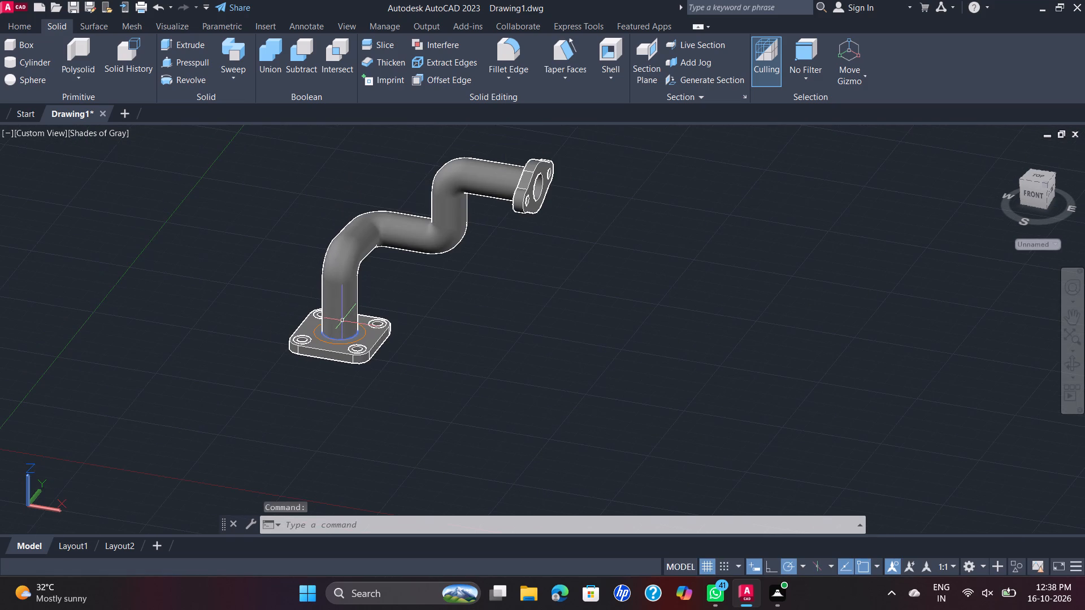
pyautogui.moveTo(342, 321); pyautogui.dragTo(346, 342, button='middle')
pyautogui.scroll(3, 348, 332)
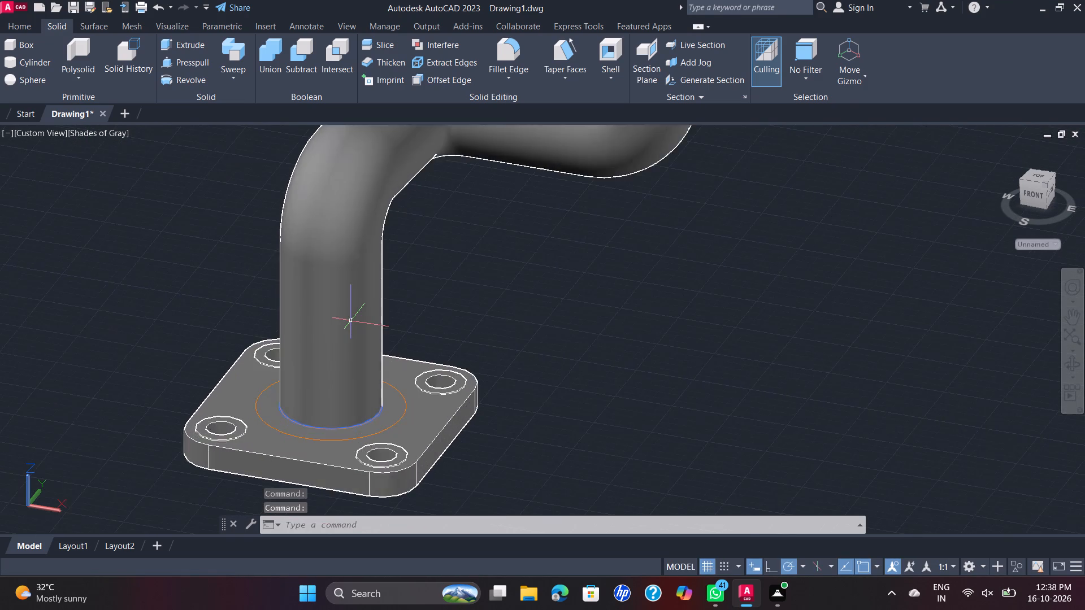
pyautogui.scroll(-2, 351, 321)
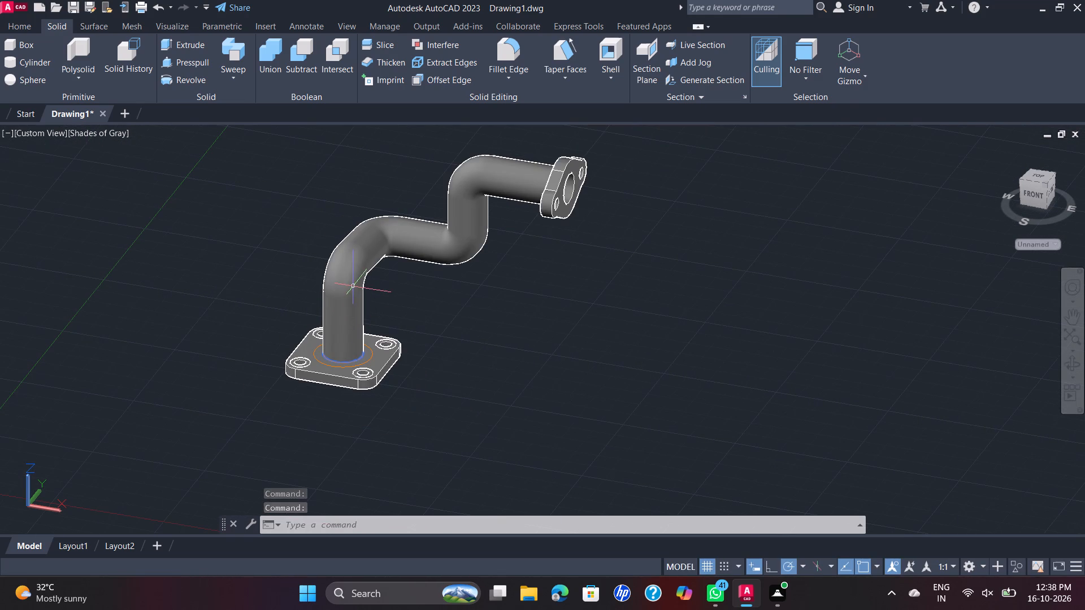
pyautogui.scroll(1, 353, 286)
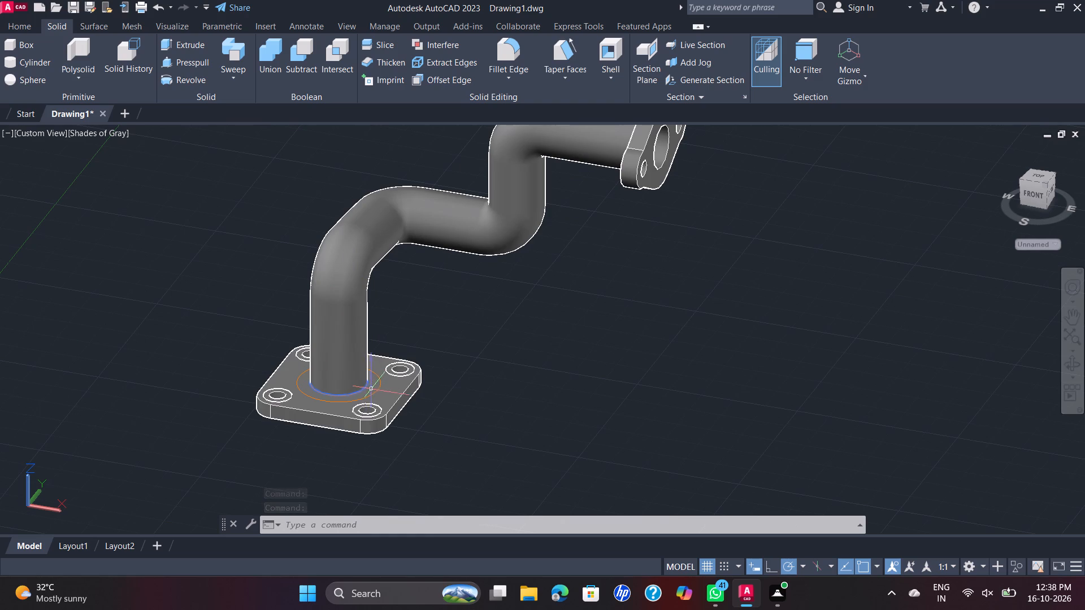
pyautogui.scroll(3, 372, 389)
pyautogui.scroll(-2, 372, 389)
pyautogui.scroll(2, 375, 389)
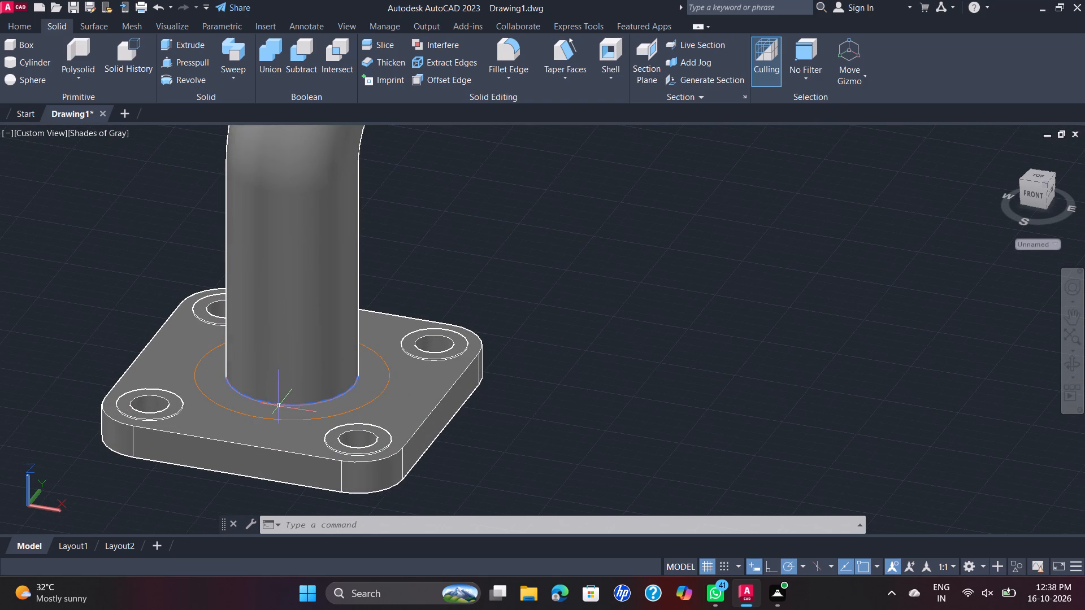
# Inspect the pipe and the square base flange in turn, checking the quick properties of each solid.
pyautogui.press('Escape')
pyautogui.press('Escape')
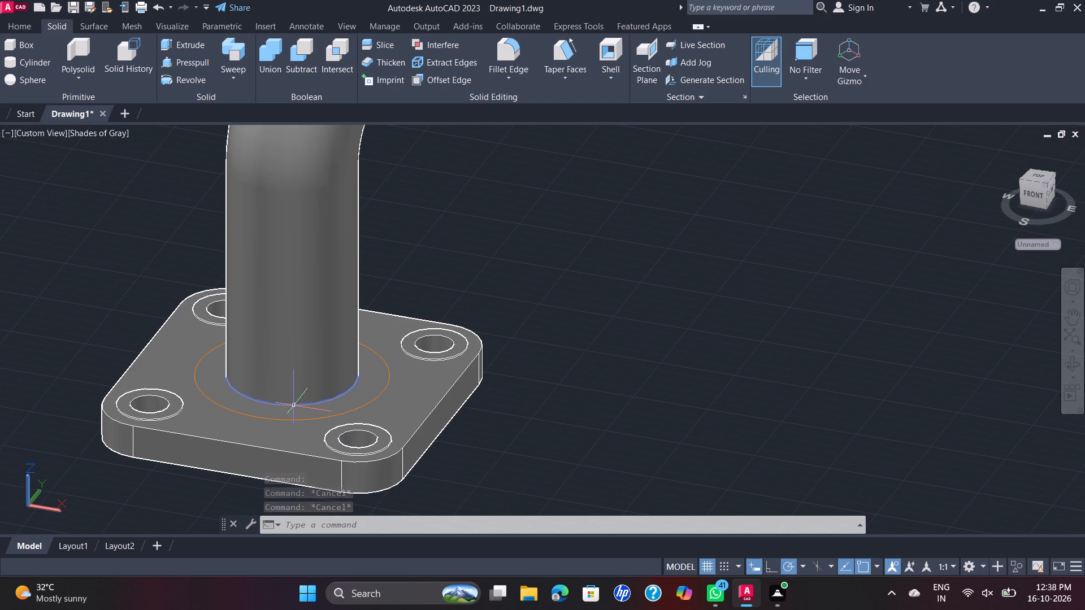
pyautogui.doubleClick(295, 405)
pyautogui.doubleClick(295, 405)
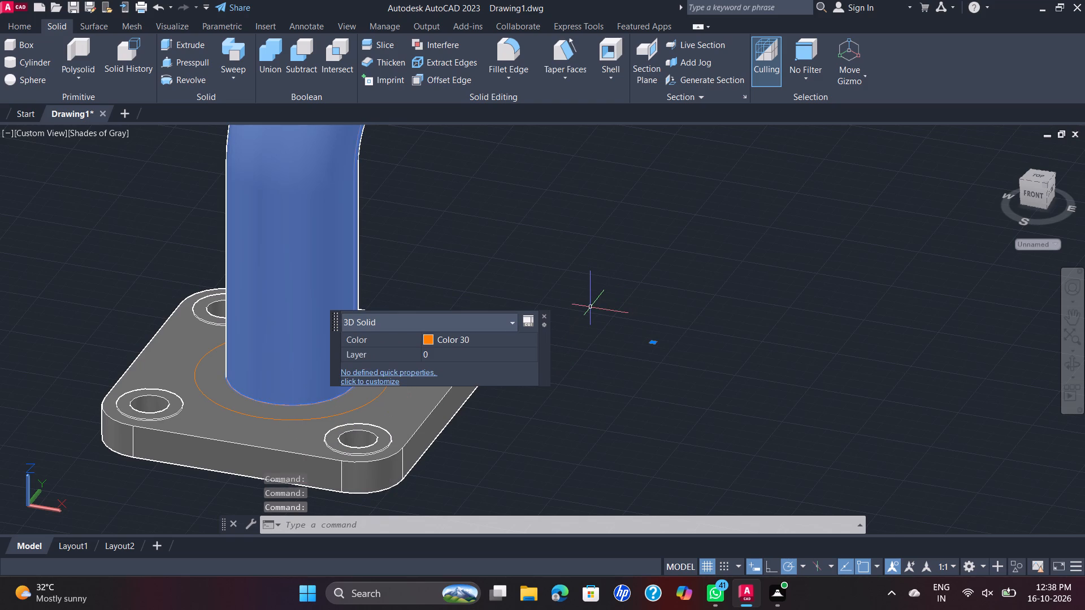
pyautogui.press('Escape')
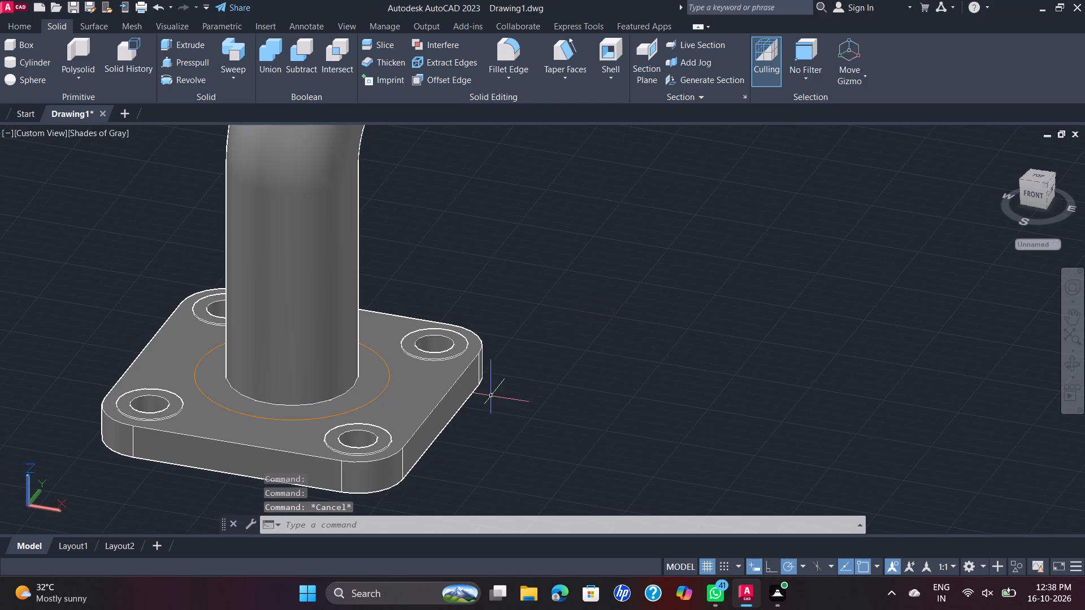
pyautogui.doubleClick(385, 387)
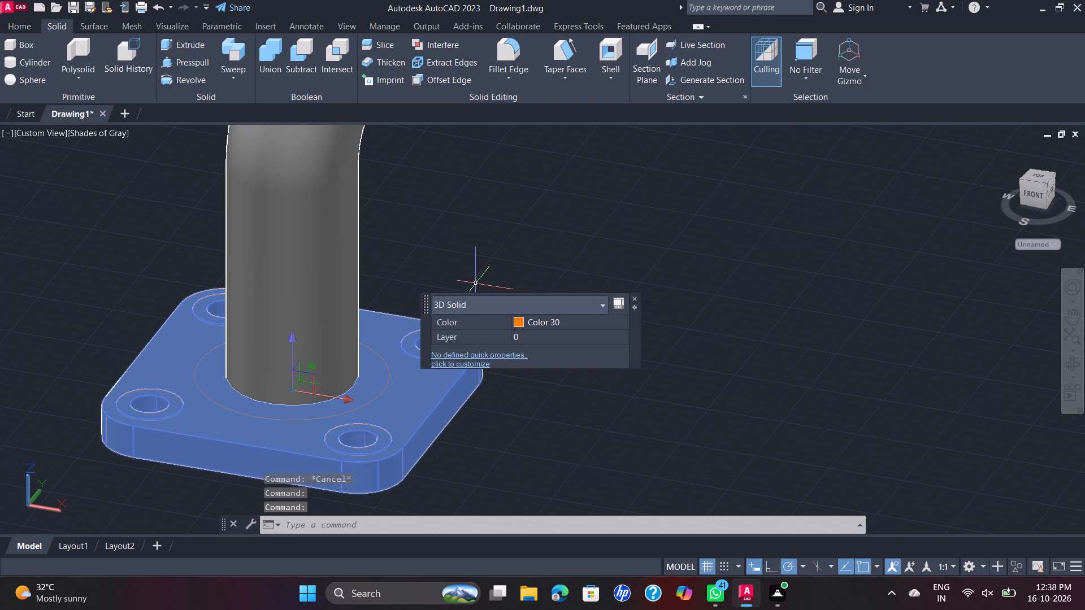
pyautogui.press('Escape')
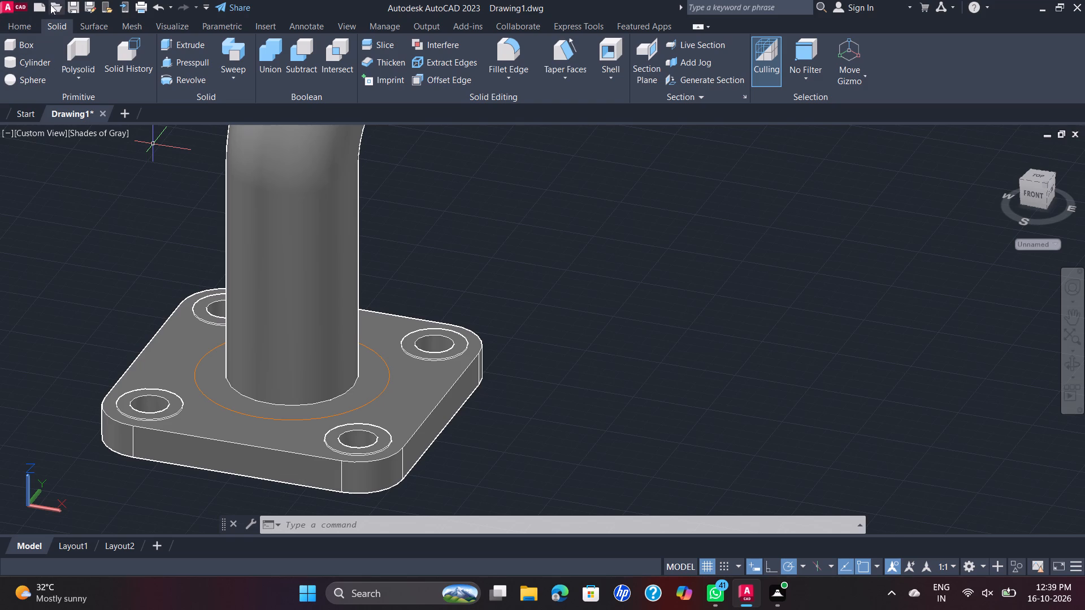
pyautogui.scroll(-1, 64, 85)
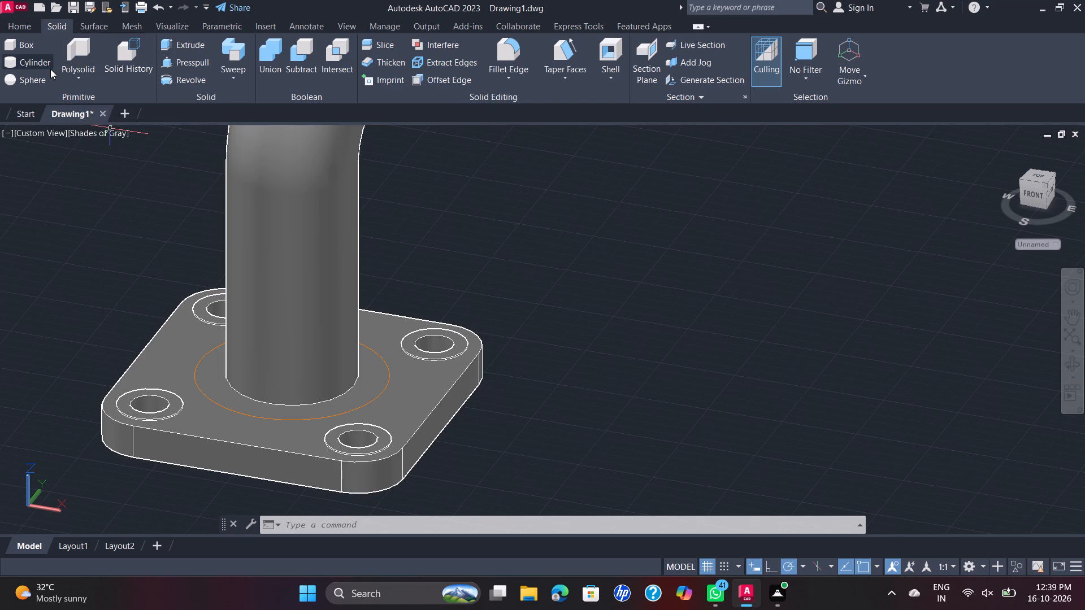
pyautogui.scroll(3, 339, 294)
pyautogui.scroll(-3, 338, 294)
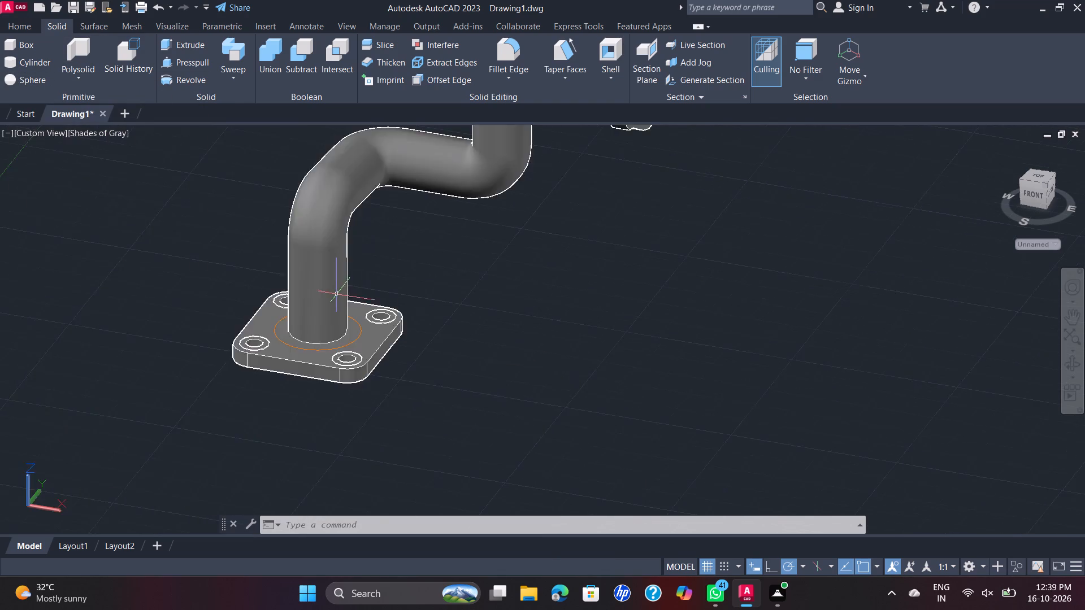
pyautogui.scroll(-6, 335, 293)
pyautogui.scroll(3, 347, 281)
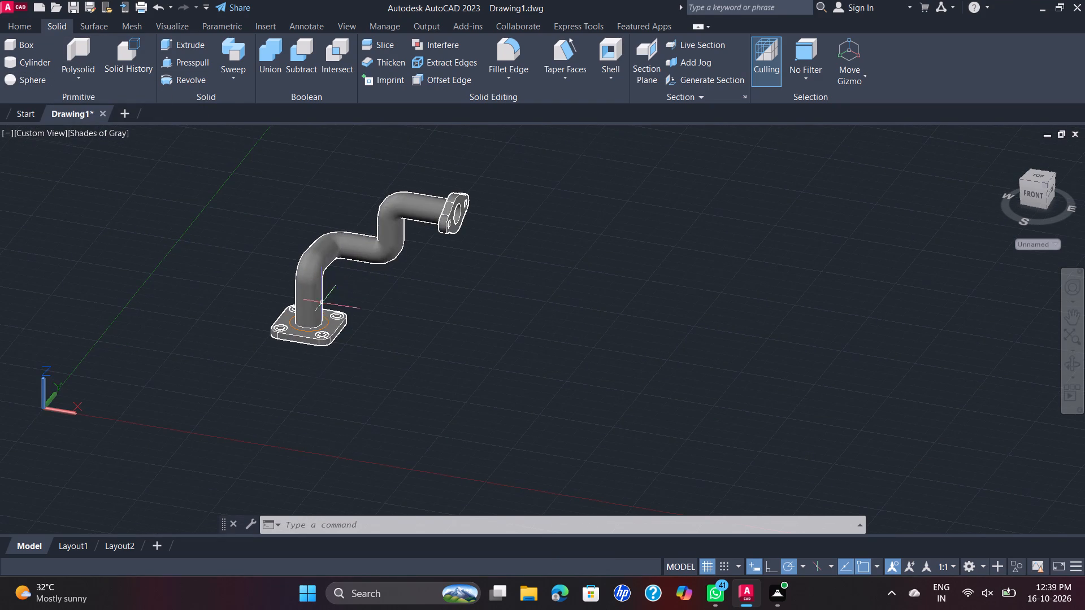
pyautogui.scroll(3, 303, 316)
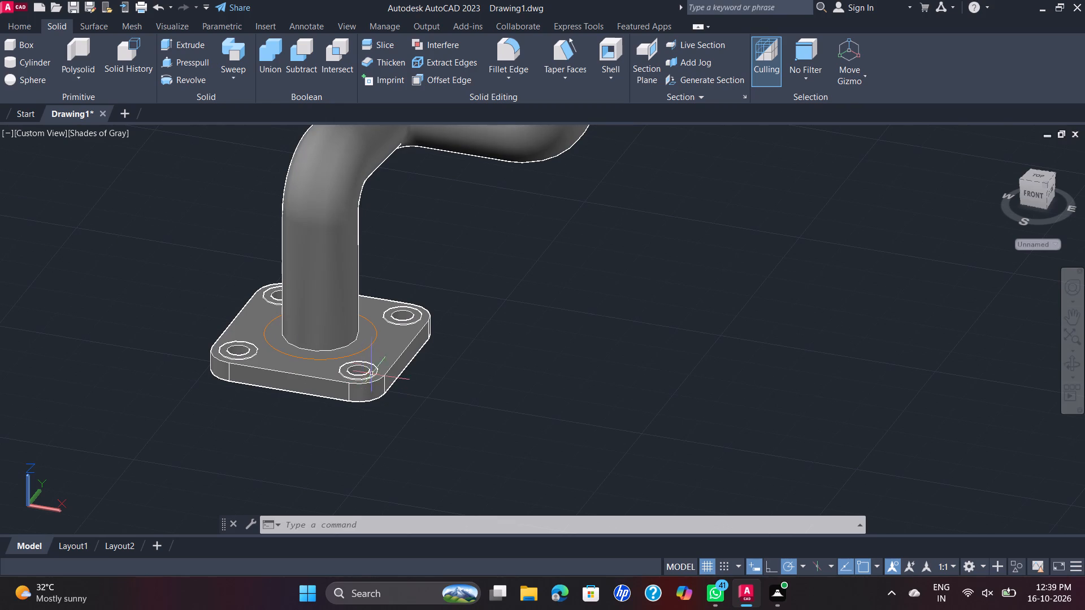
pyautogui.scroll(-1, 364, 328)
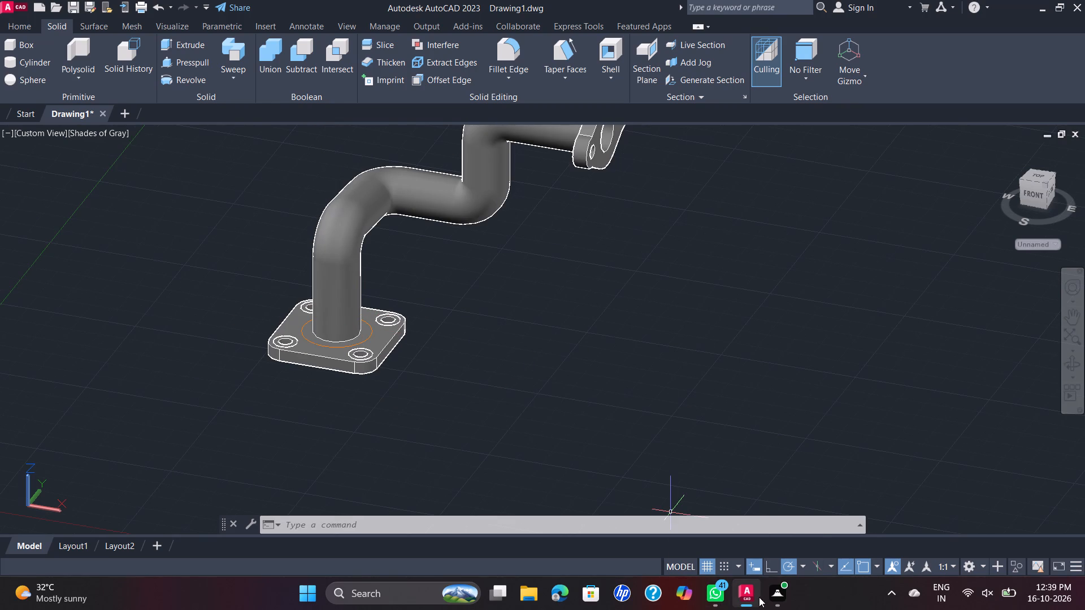
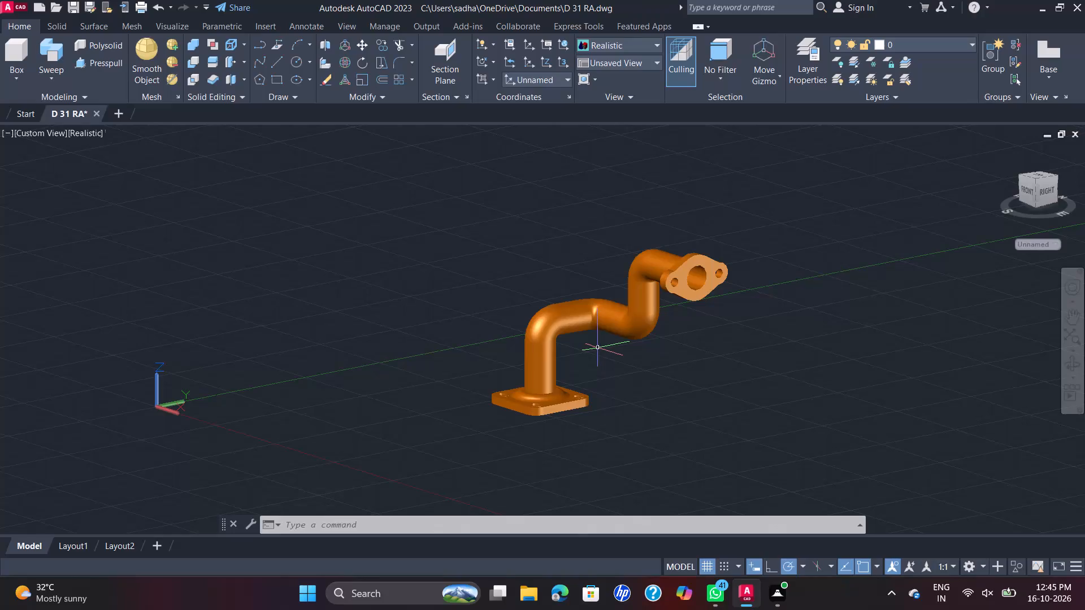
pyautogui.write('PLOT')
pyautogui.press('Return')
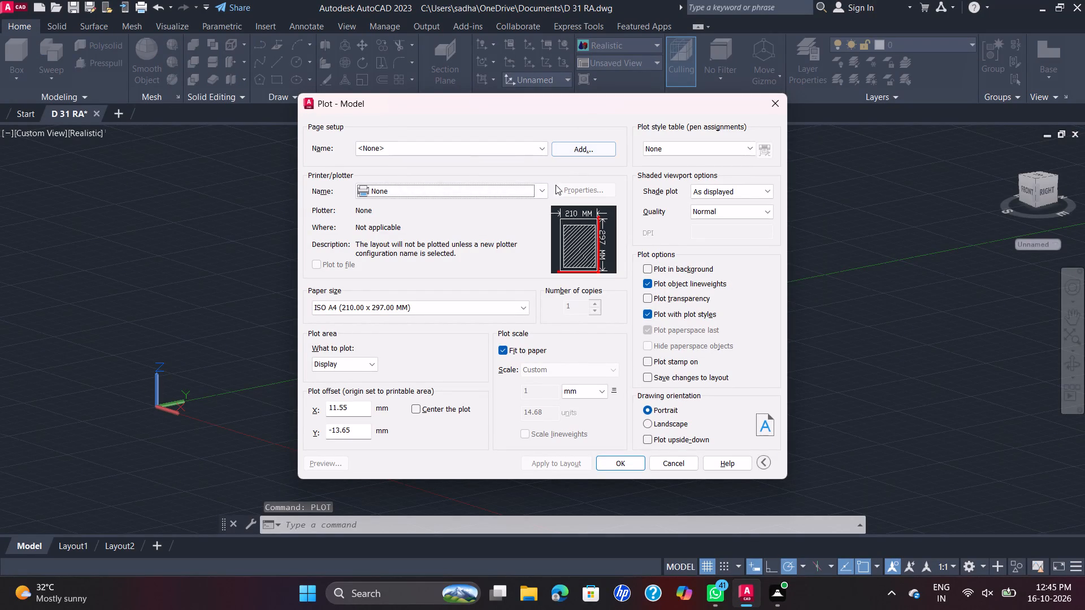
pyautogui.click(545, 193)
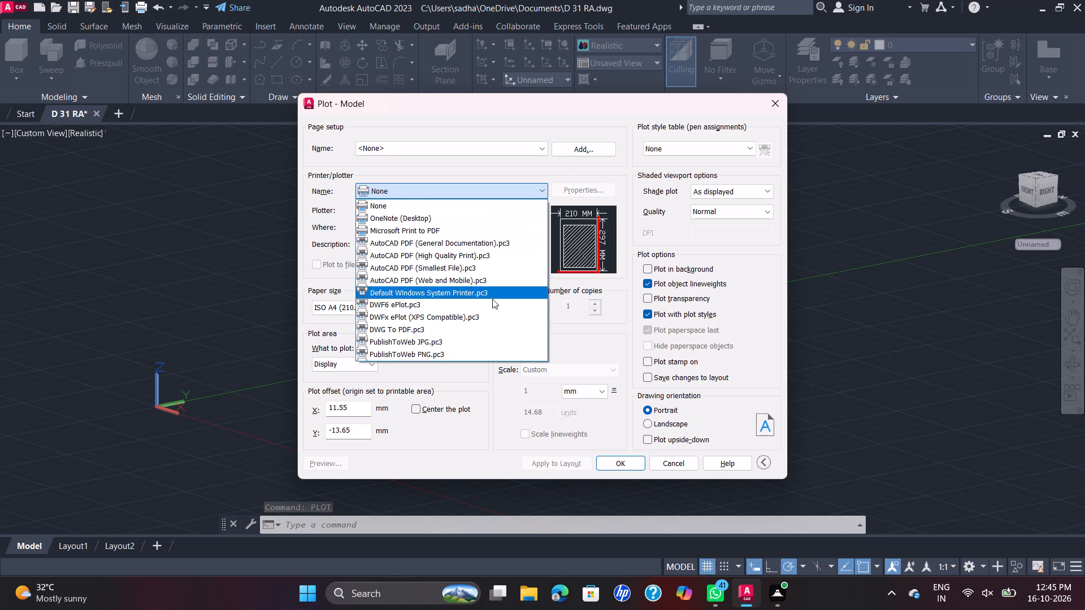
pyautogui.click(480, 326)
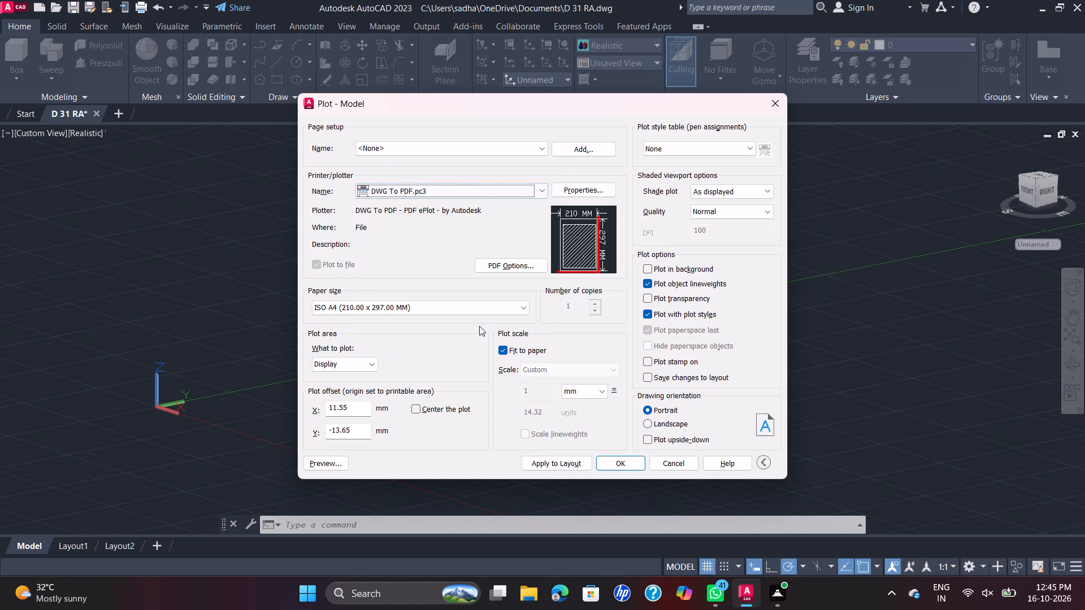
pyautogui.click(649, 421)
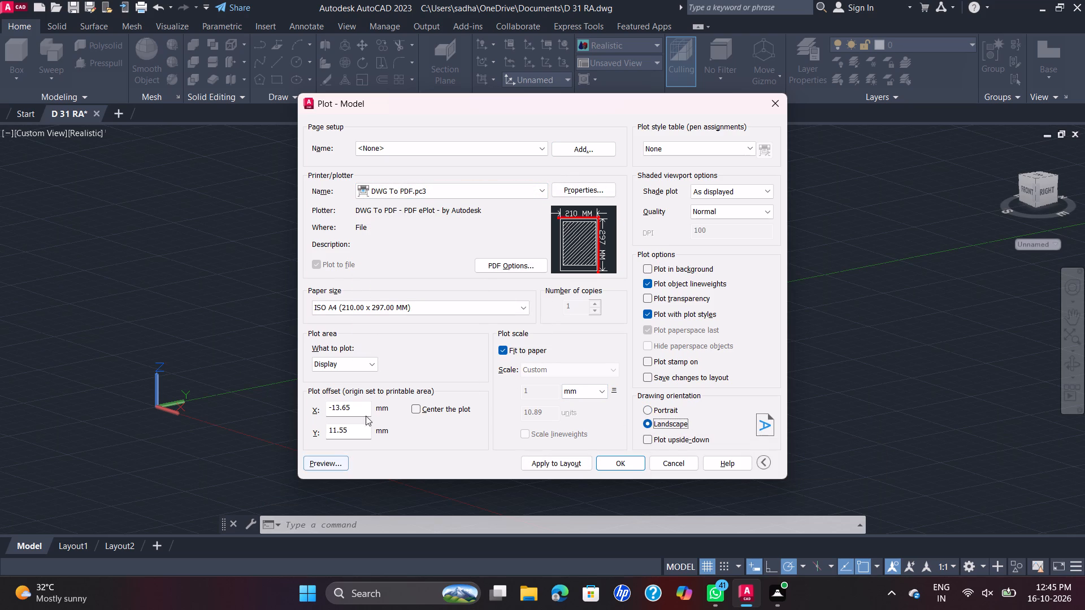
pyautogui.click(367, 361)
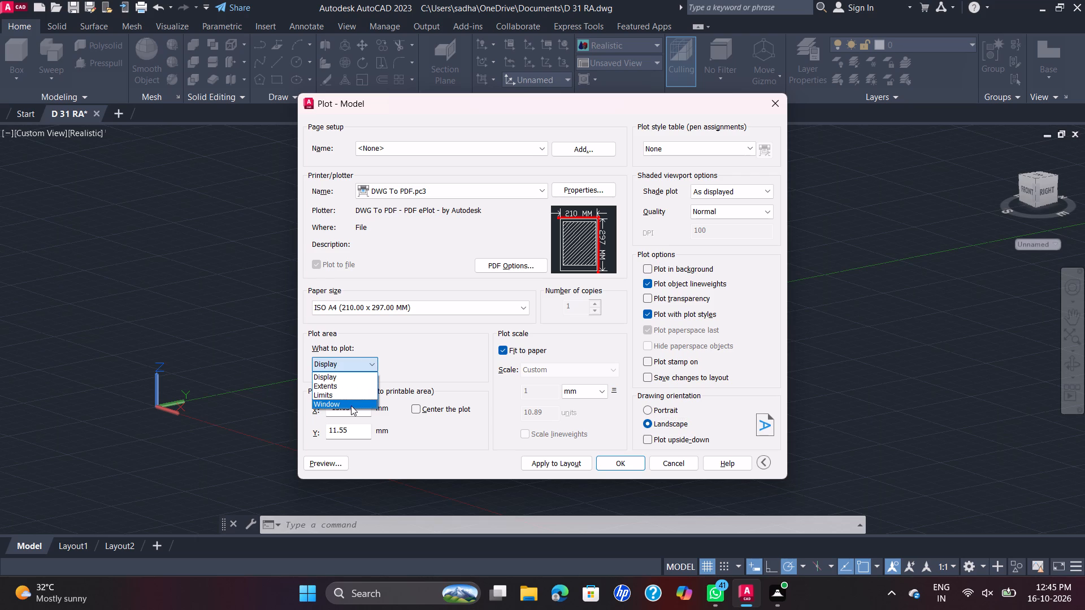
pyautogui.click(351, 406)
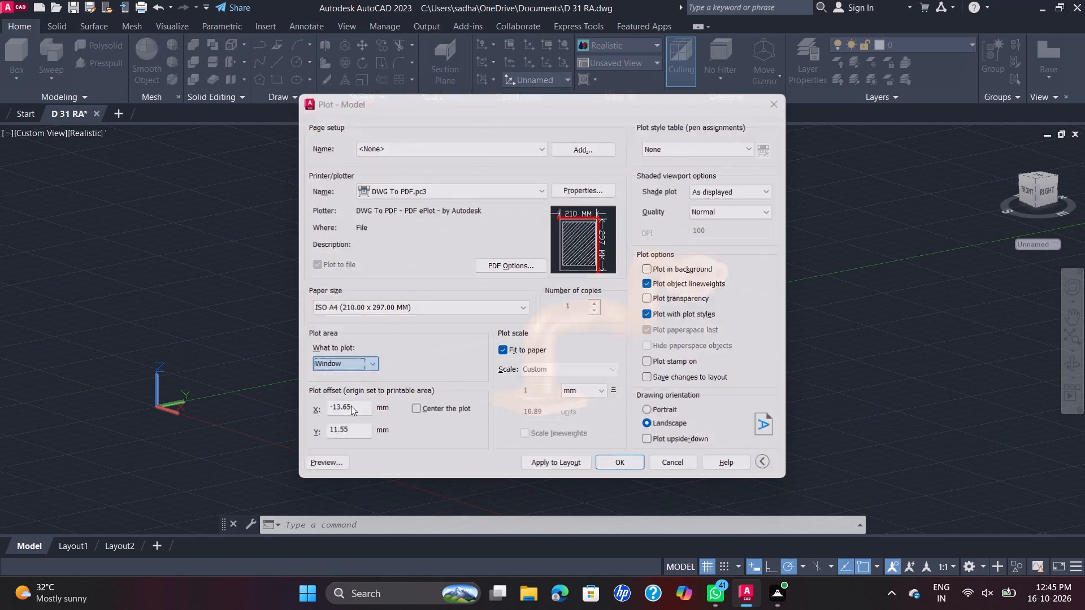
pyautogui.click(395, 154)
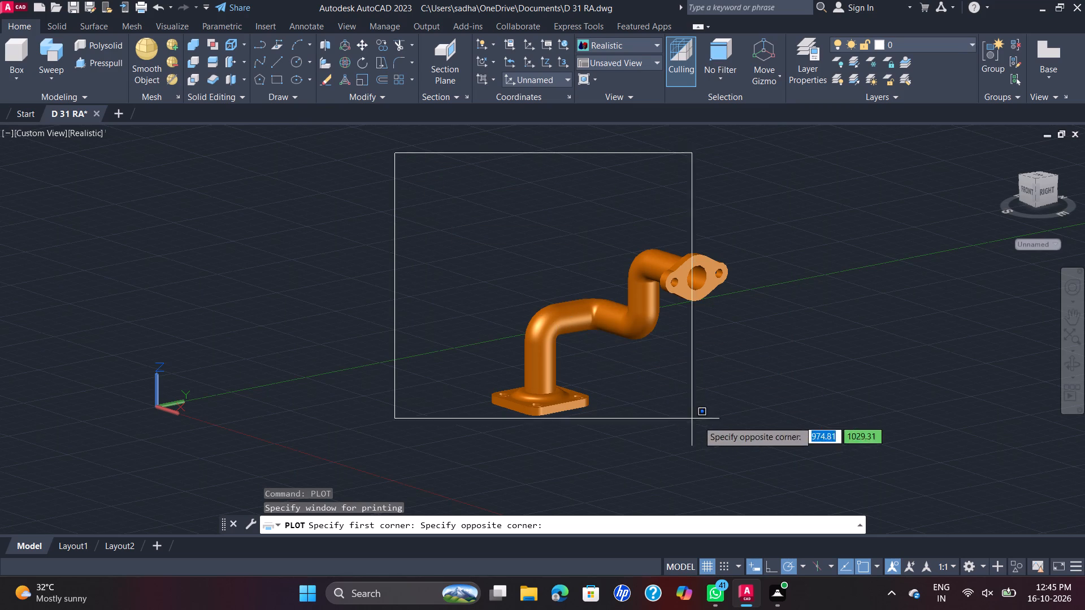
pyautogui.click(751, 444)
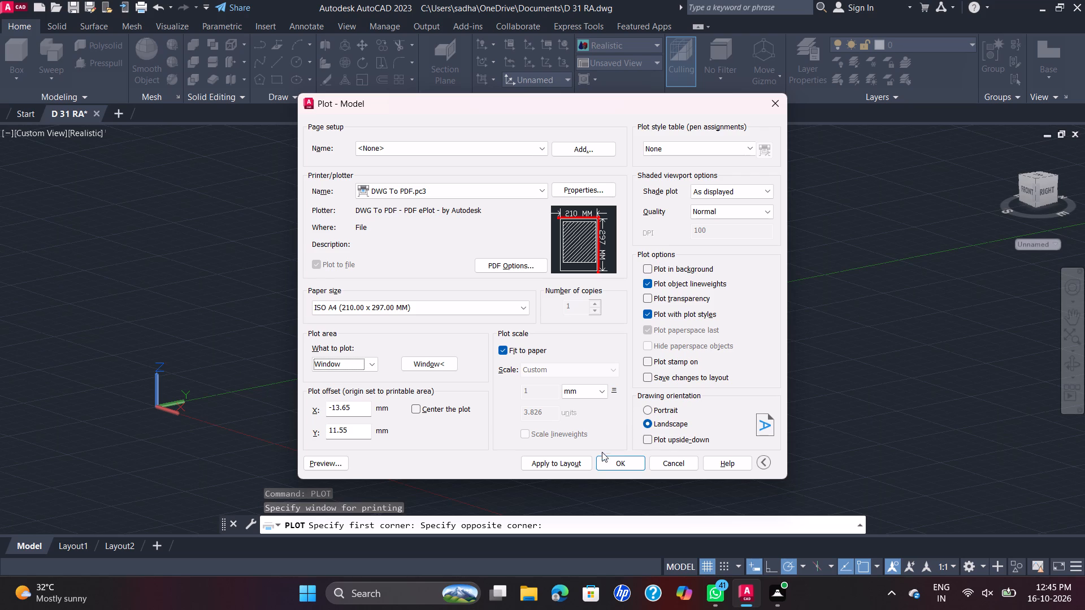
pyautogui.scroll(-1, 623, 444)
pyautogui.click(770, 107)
# Switch the model to the SE Isometric view with the whole bent pipe in sight.
pyautogui.click(41, 129)
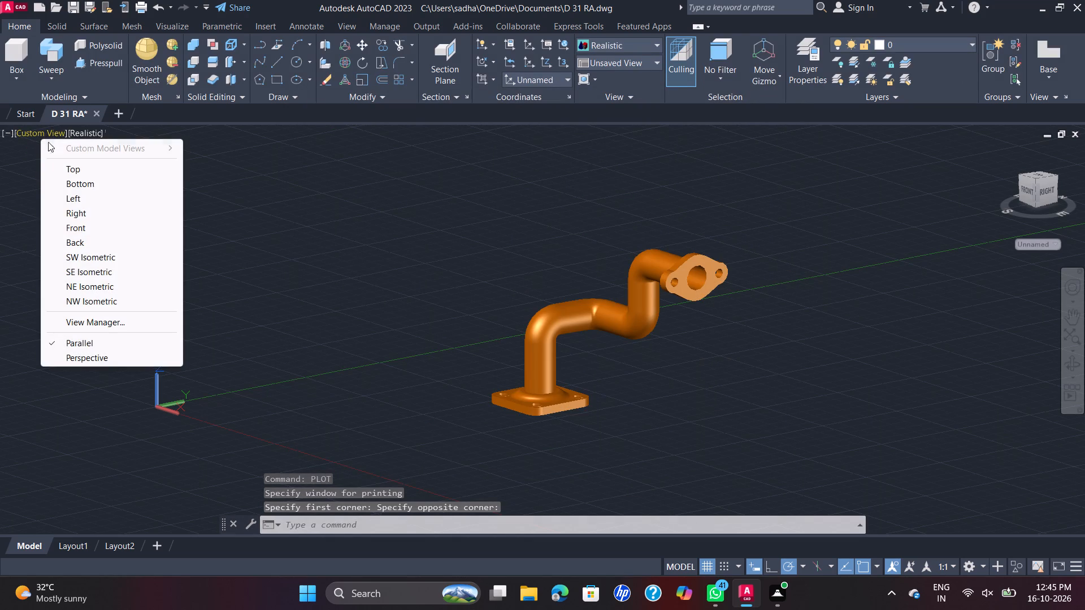
pyautogui.click(101, 273)
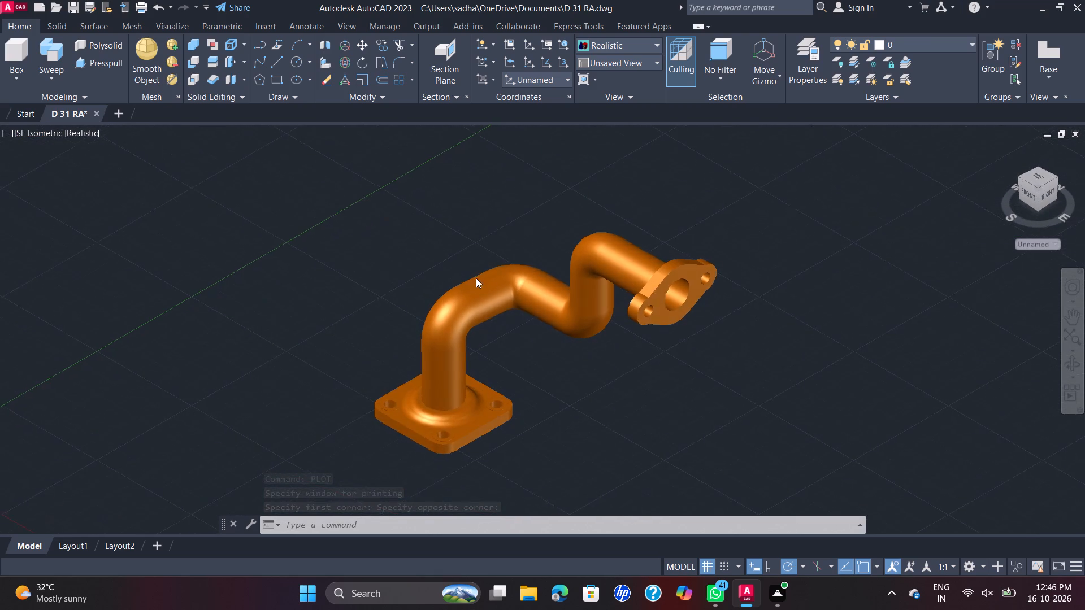
pyautogui.moveTo(479, 268); pyautogui.dragTo(538, 156, button='middle')
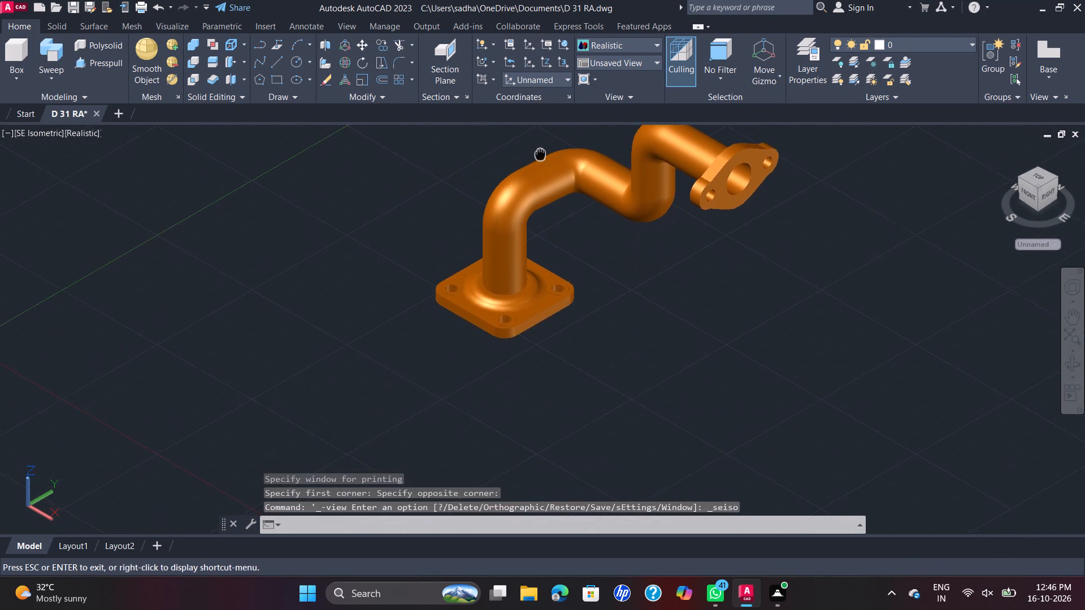
pyautogui.moveTo(538, 156); pyautogui.dragTo(513, 229, button='middle')
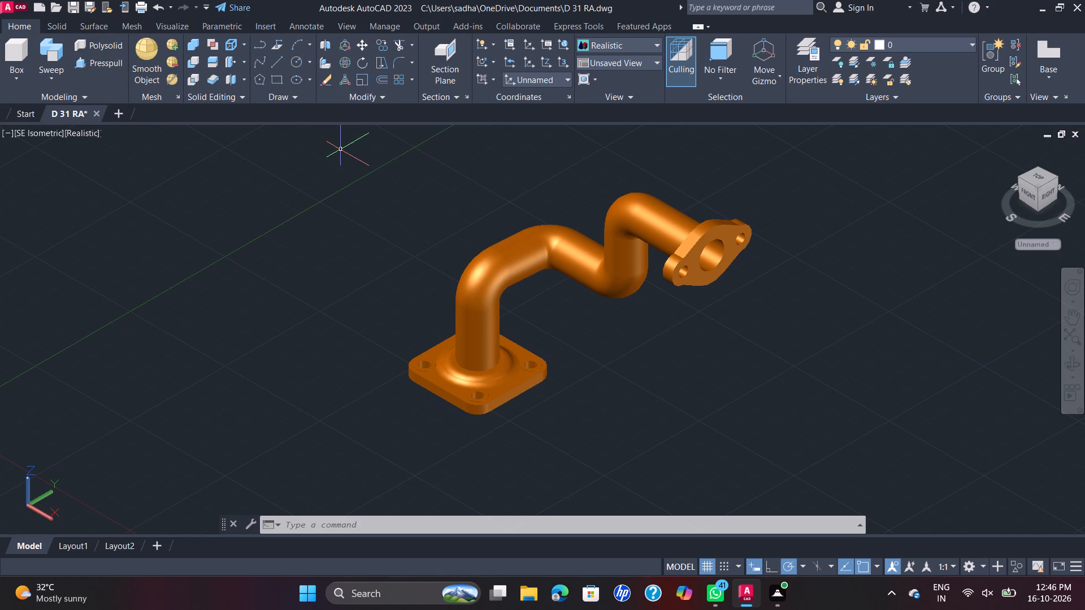
# Set up a plot of the model with the DWG To PDF.pc3 plotter and landscape orientation.
pyautogui.write('PLOT')
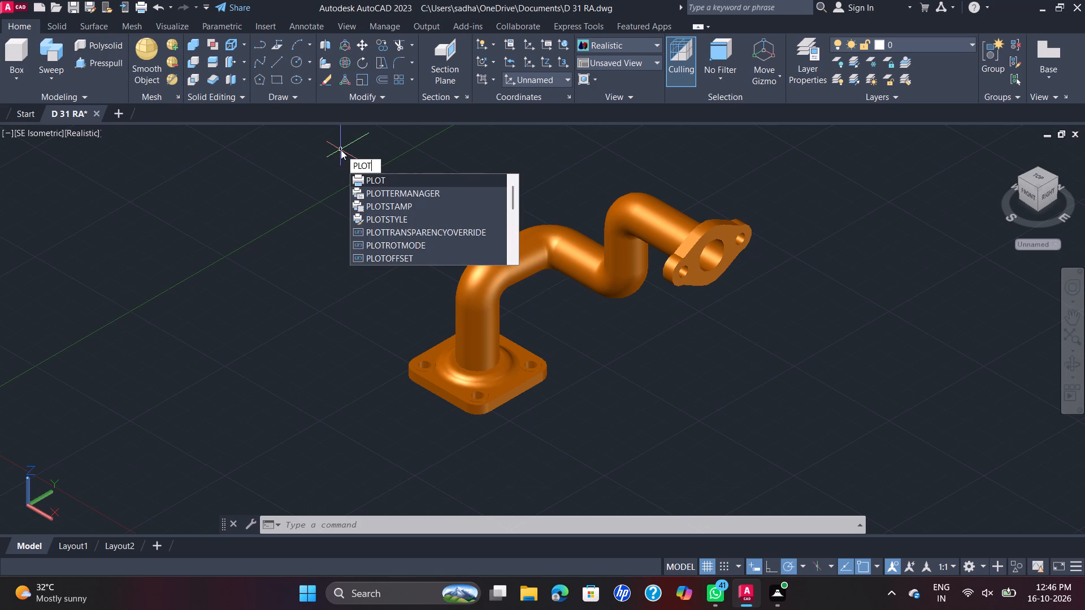
pyautogui.press('Return')
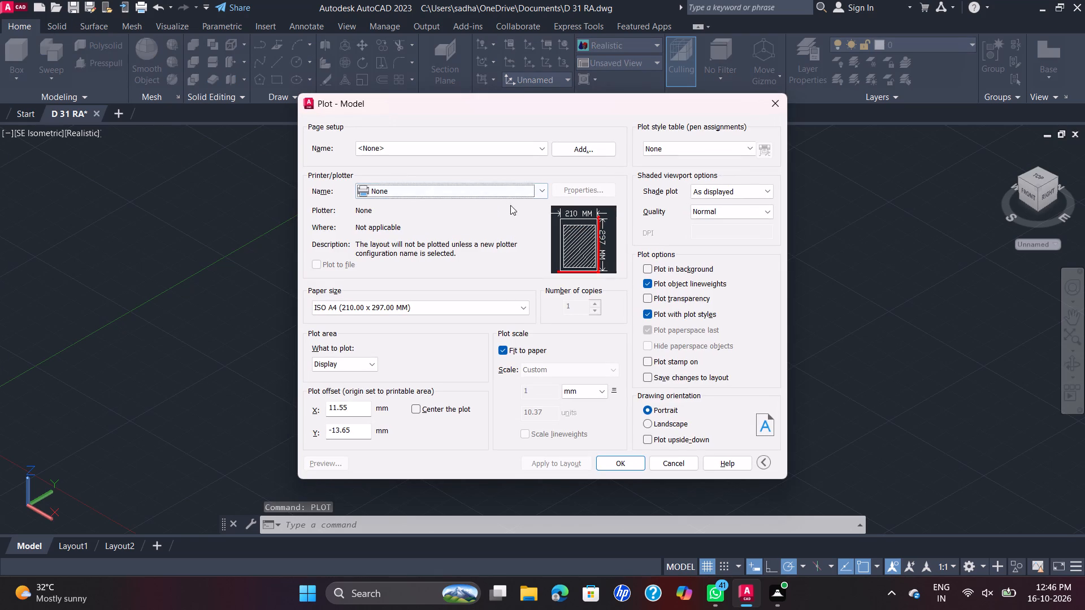
pyautogui.click(539, 196)
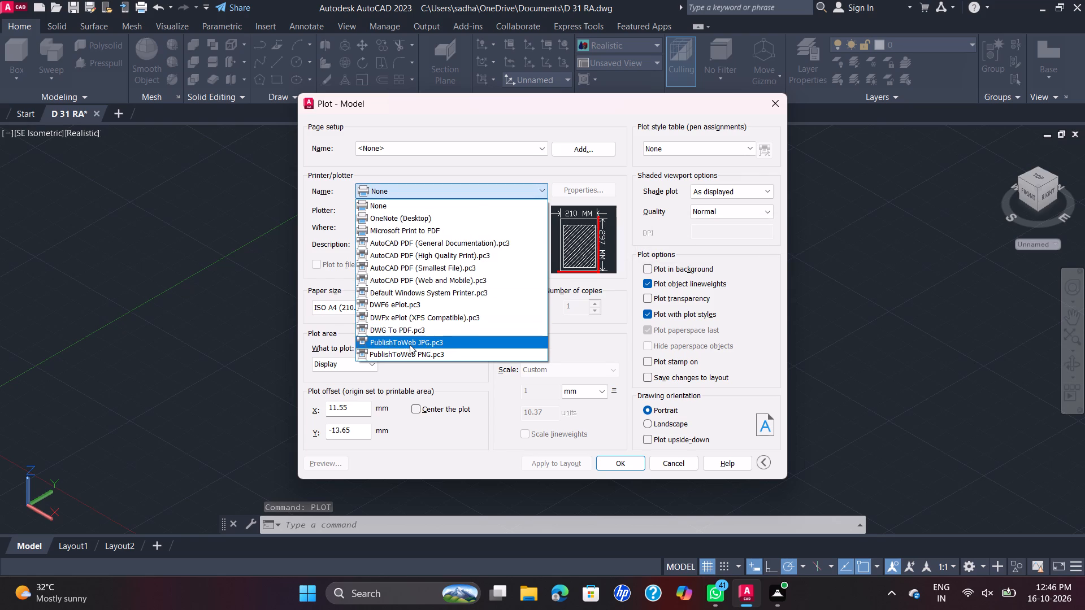
pyautogui.click(417, 333)
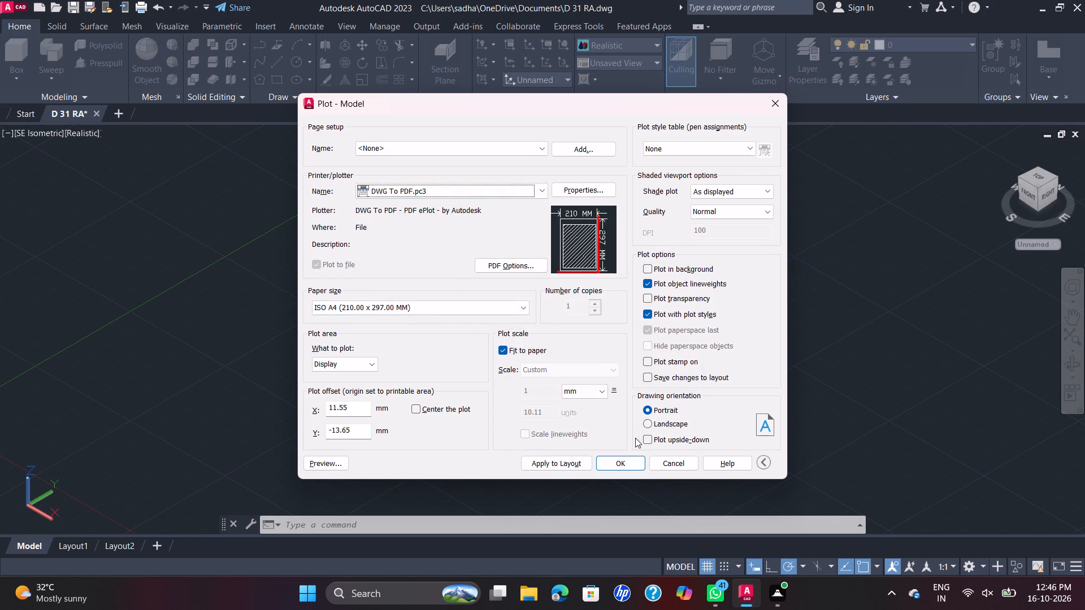
pyautogui.click(645, 424)
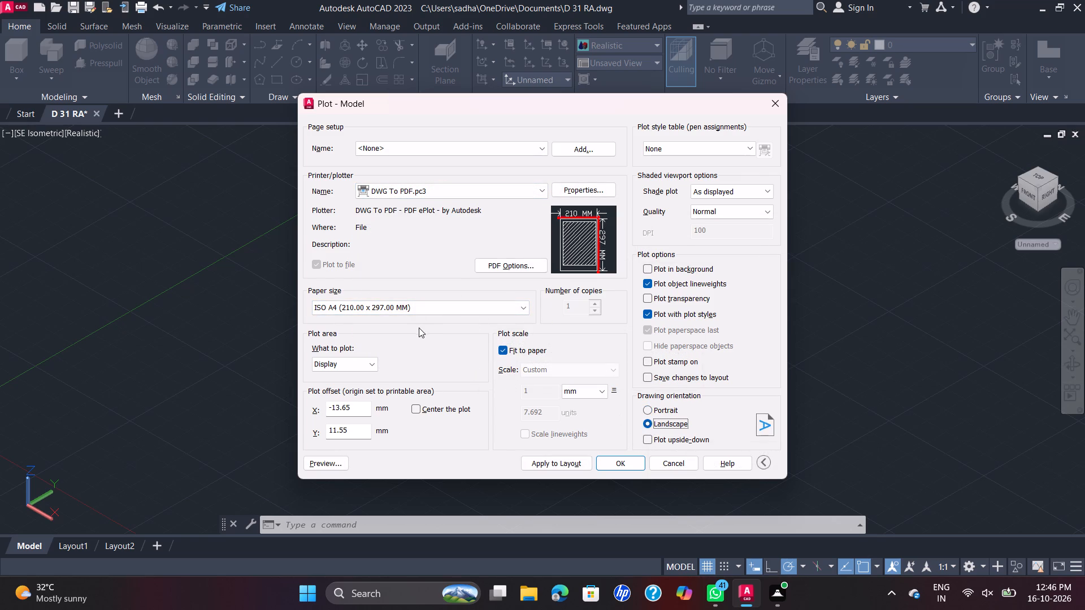
# Set the plot area to a window enclosing the whole bent pipe with both flanges.
pyautogui.click(363, 364)
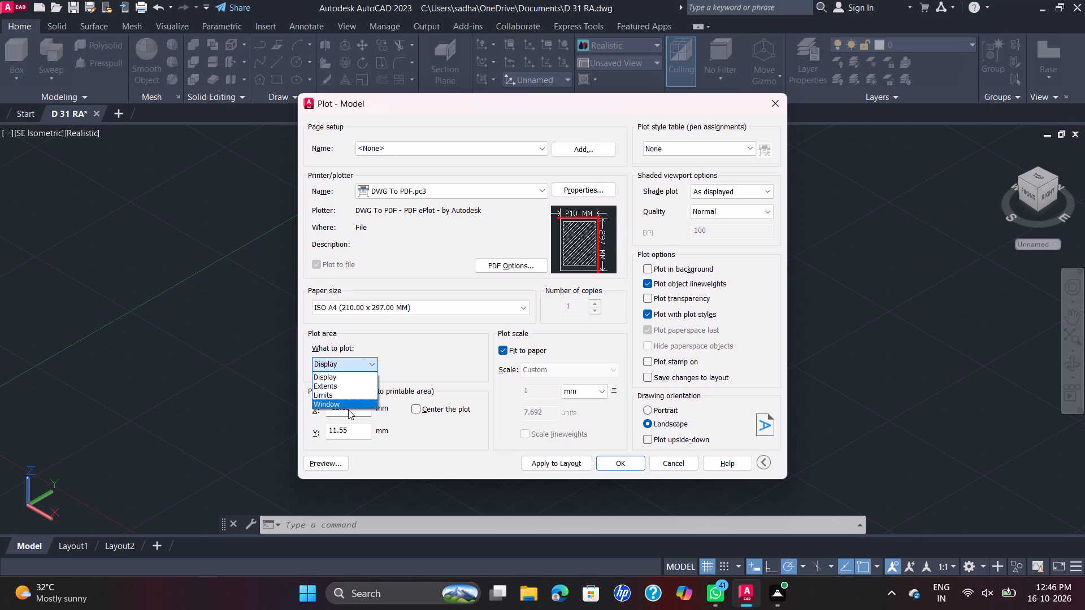
pyautogui.click(348, 409)
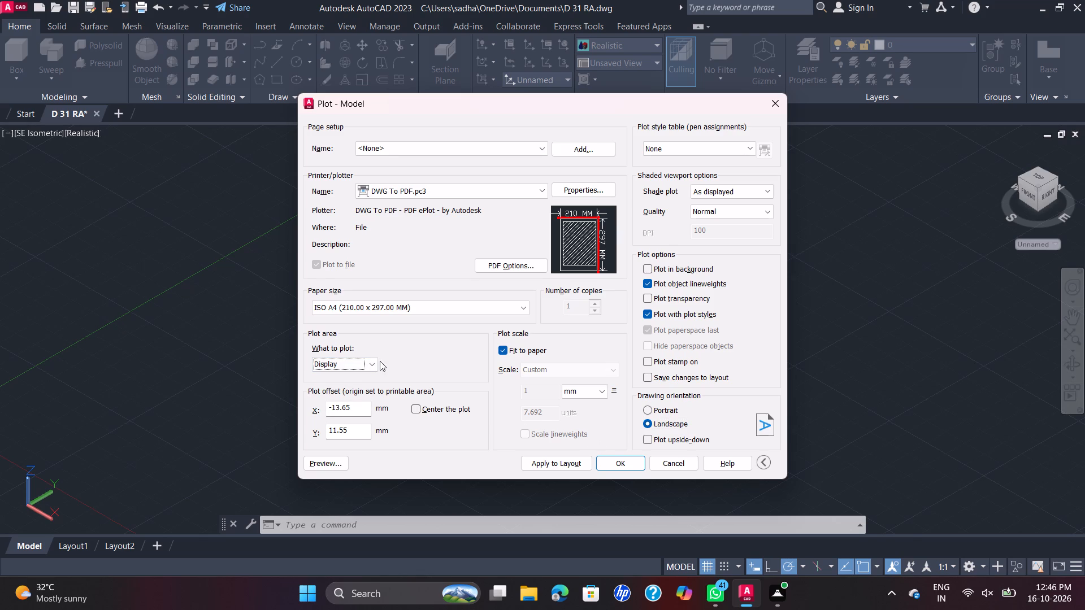
pyautogui.click(371, 364)
pyautogui.click(355, 400)
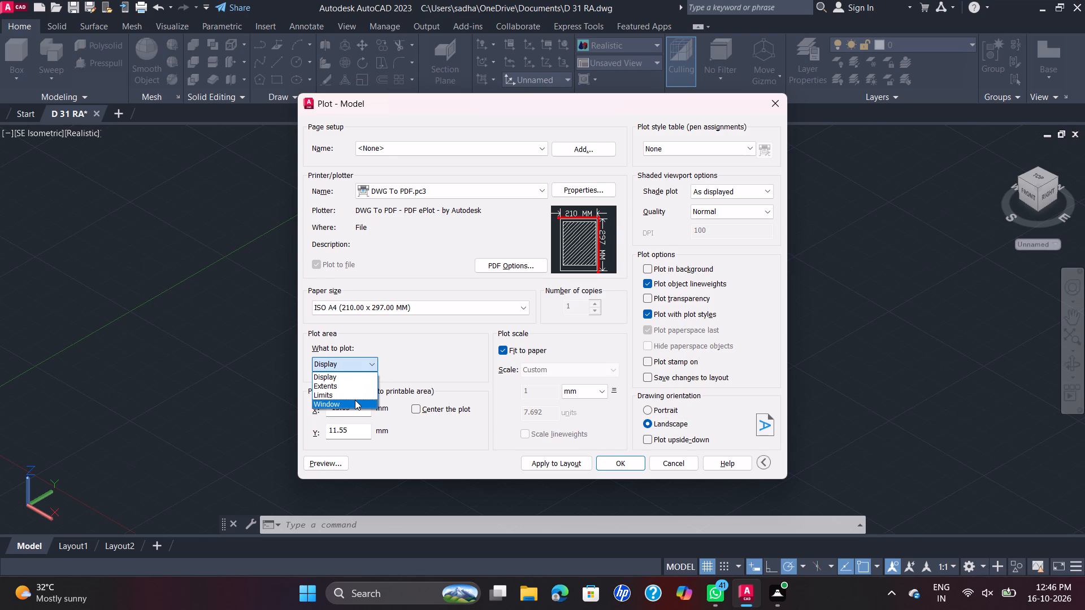
pyautogui.scroll(-2, 492, 234)
pyautogui.click(454, 220)
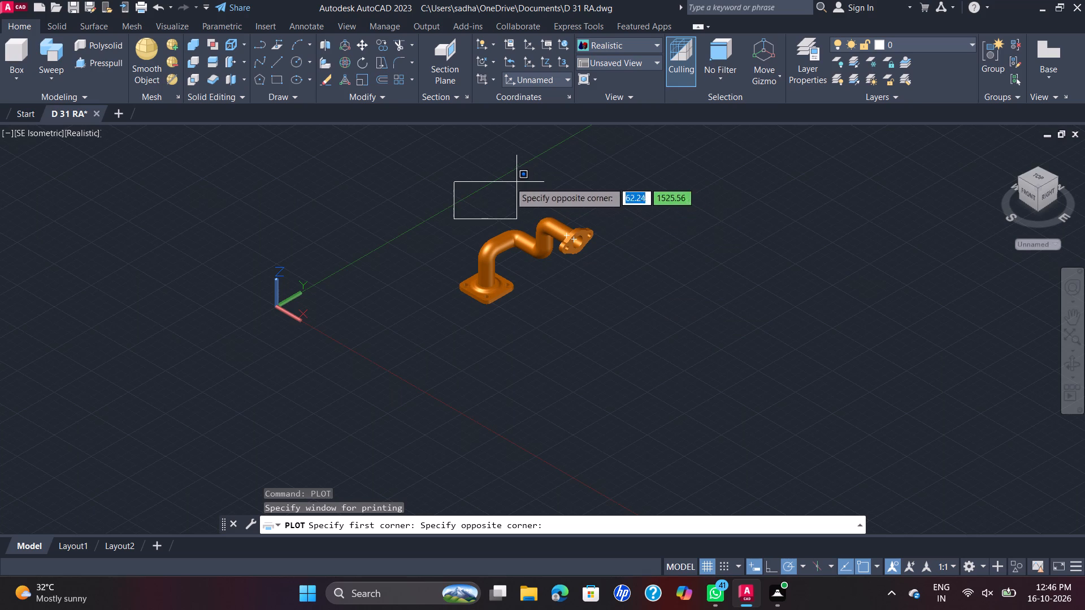
pyautogui.rightClick(467, 202)
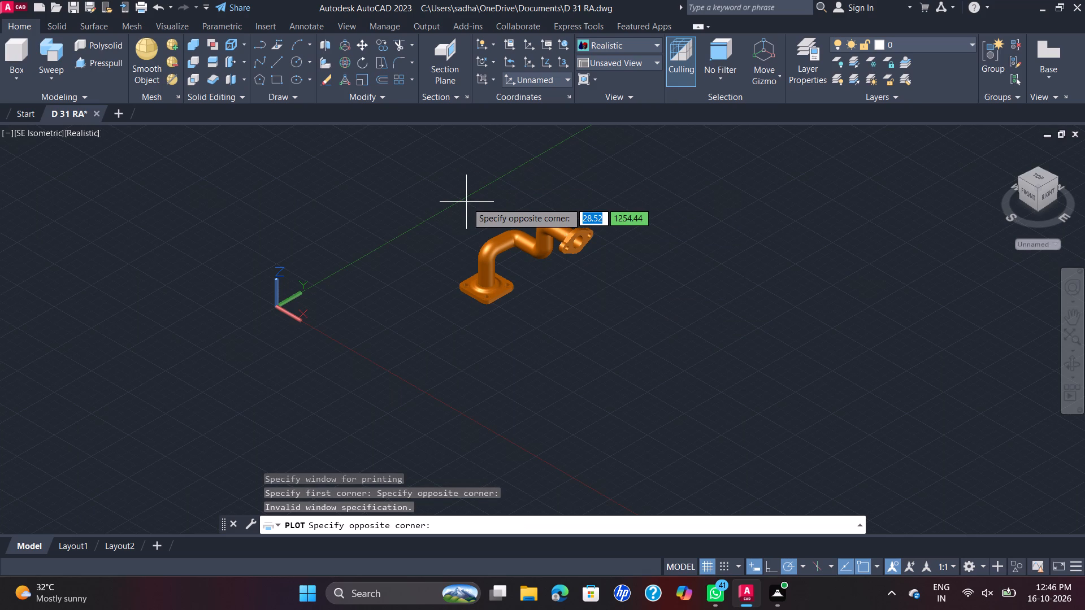
pyautogui.click(476, 180)
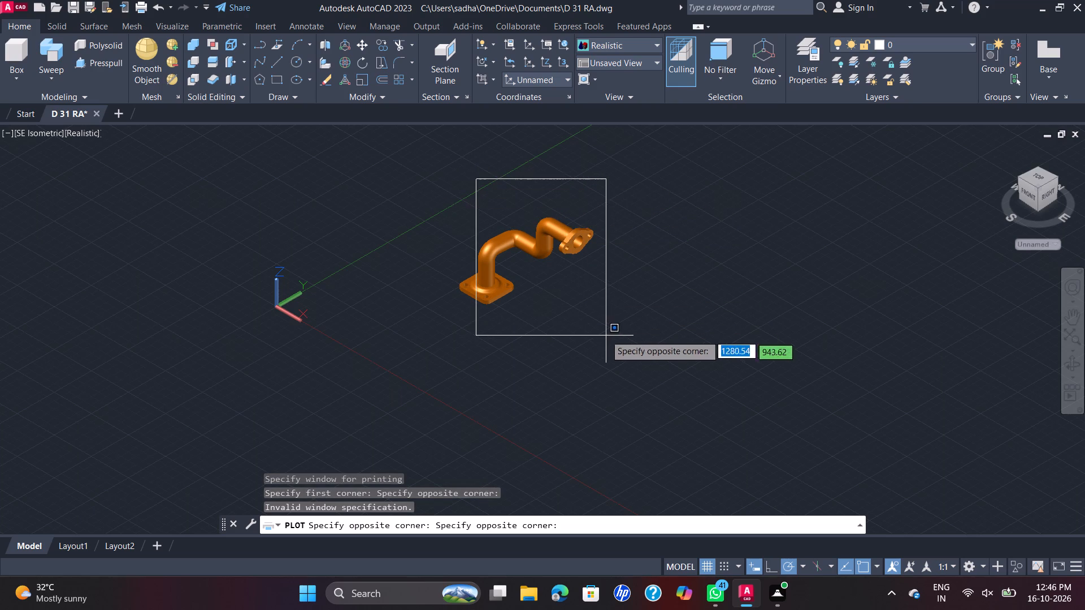
pyautogui.rightClick(466, 198)
pyautogui.click(421, 178)
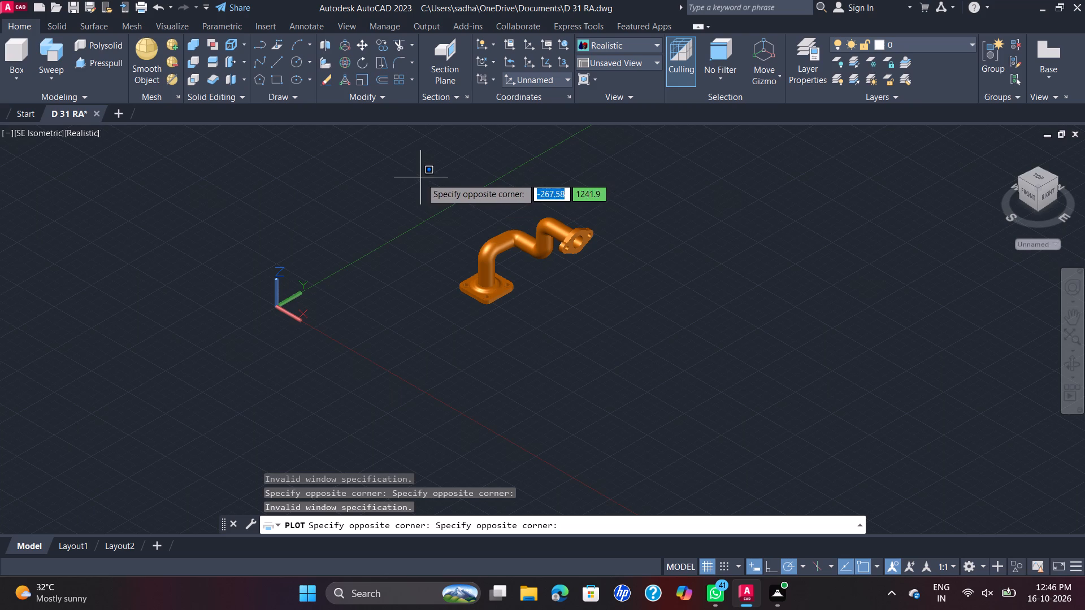
pyautogui.click(619, 329)
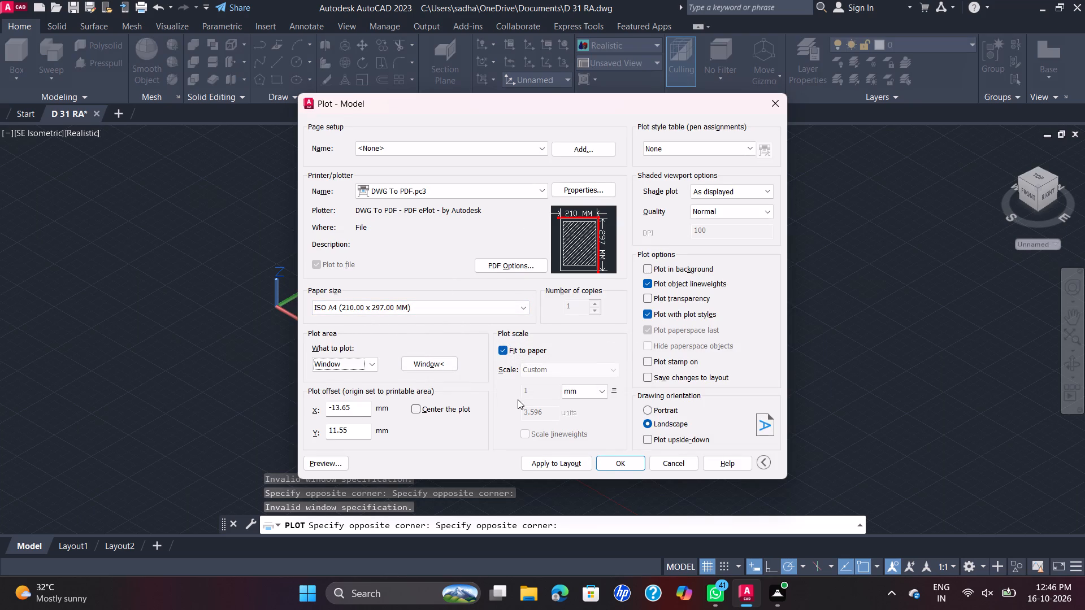
# Plot the drawing to D 31 RA-Model.pdf in the Documents folder and dismiss the PDF viewer notice.
pyautogui.click(619, 462)
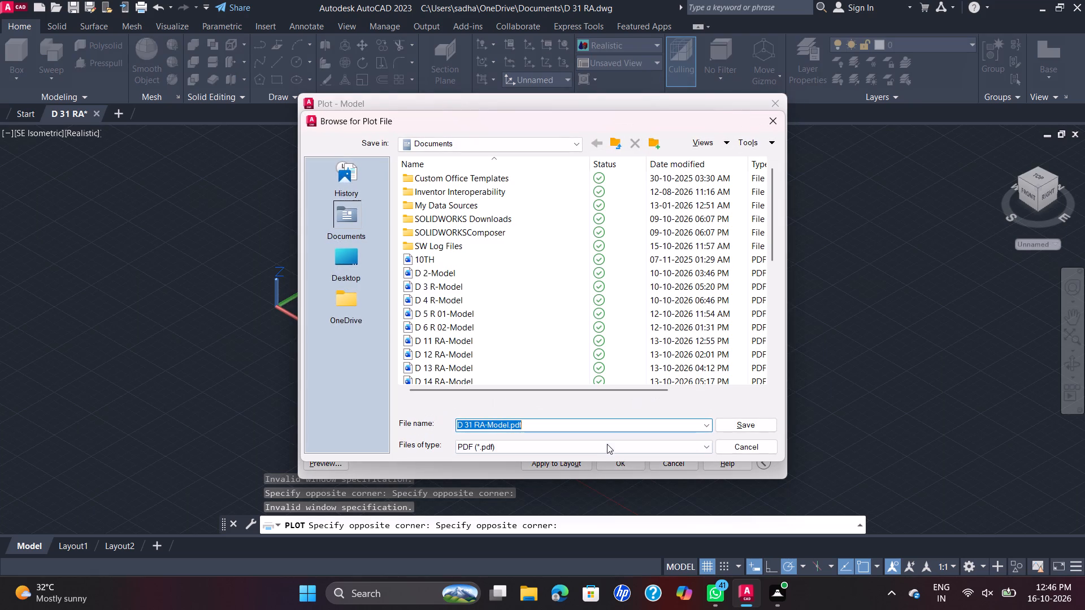
pyautogui.click(737, 428)
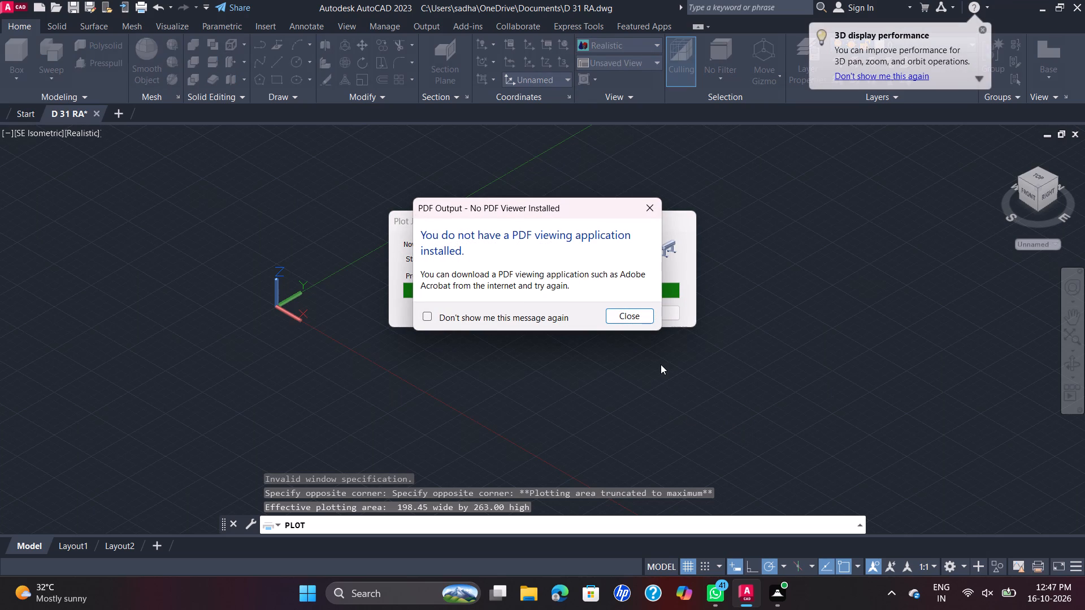
pyautogui.click(635, 308)
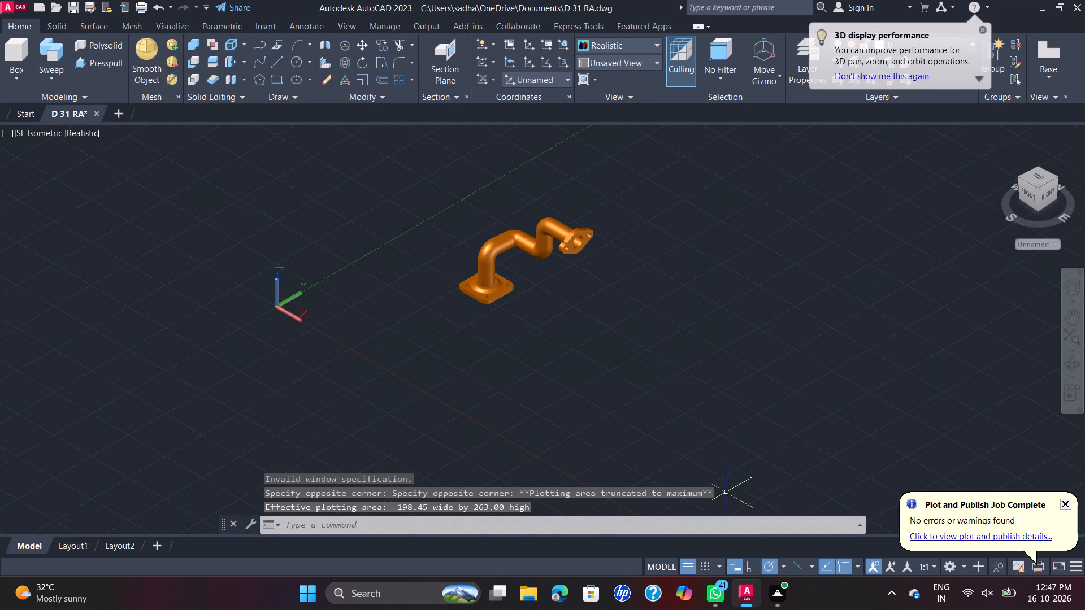